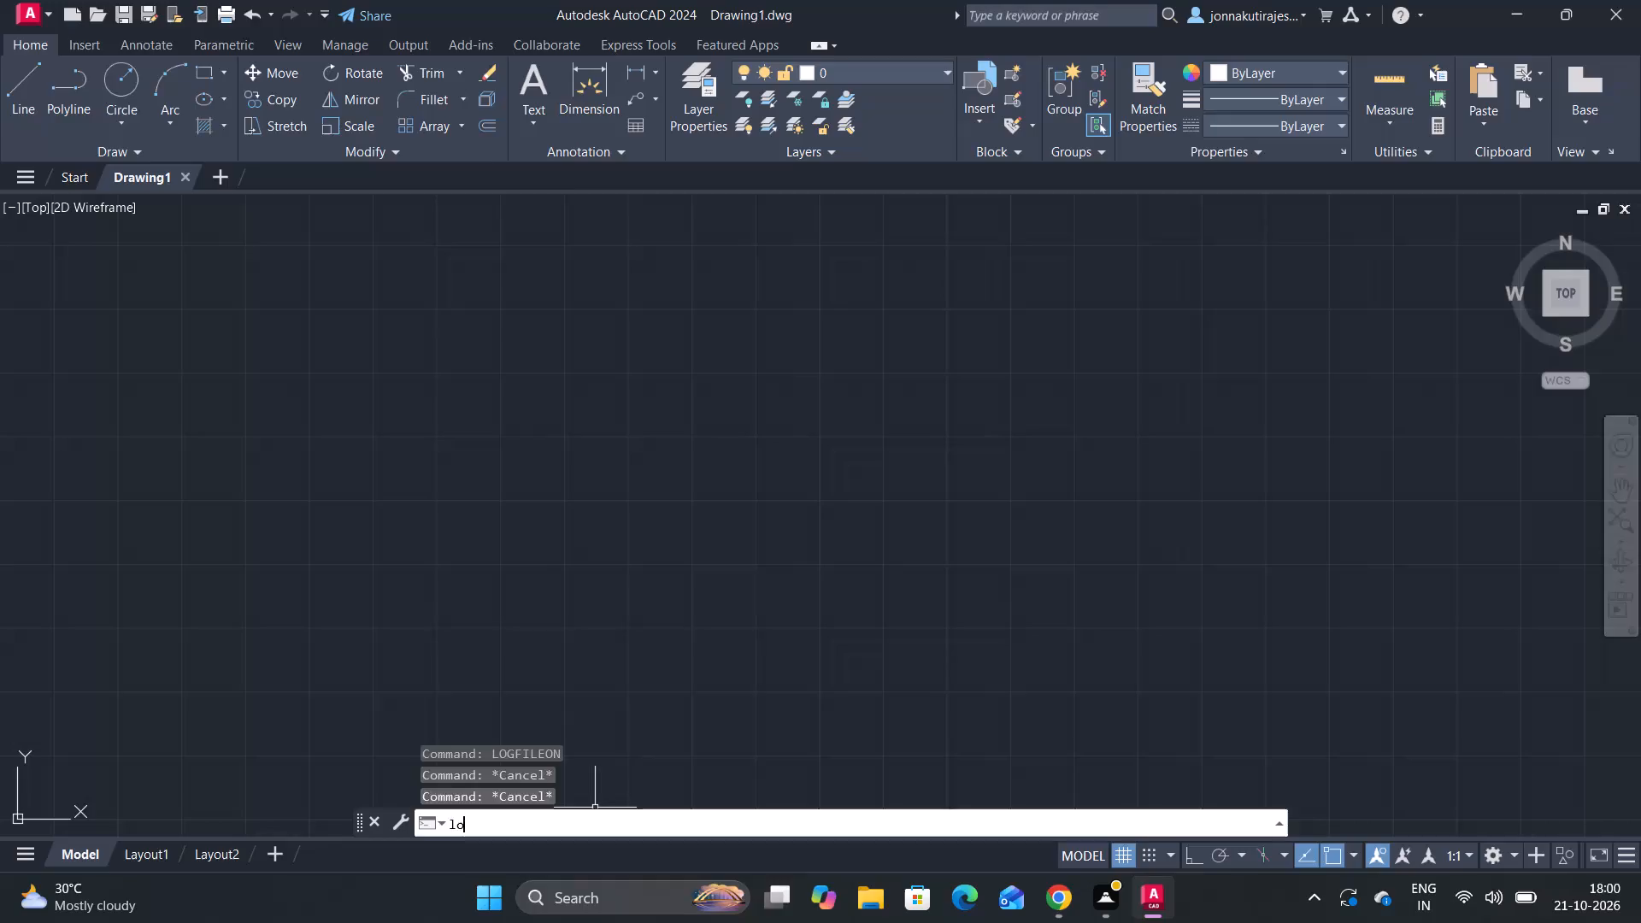
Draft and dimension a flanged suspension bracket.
Configure the drawing units with both length and angle precision set to two decimal places (0.00).
left_click(515, 638)
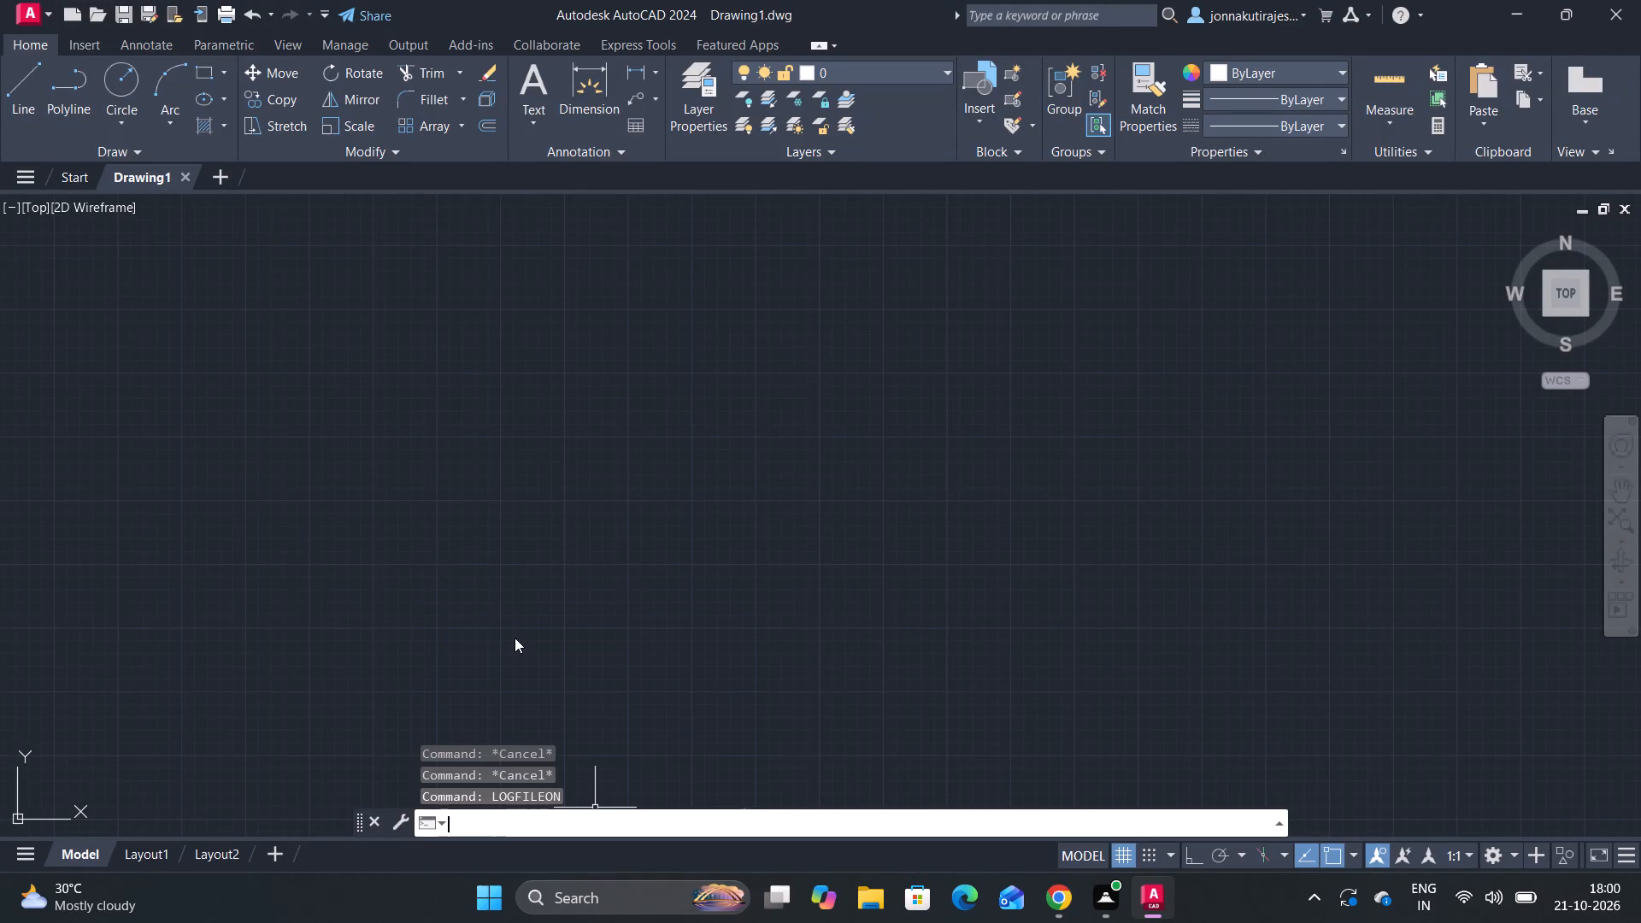
type("un")
key("Return")
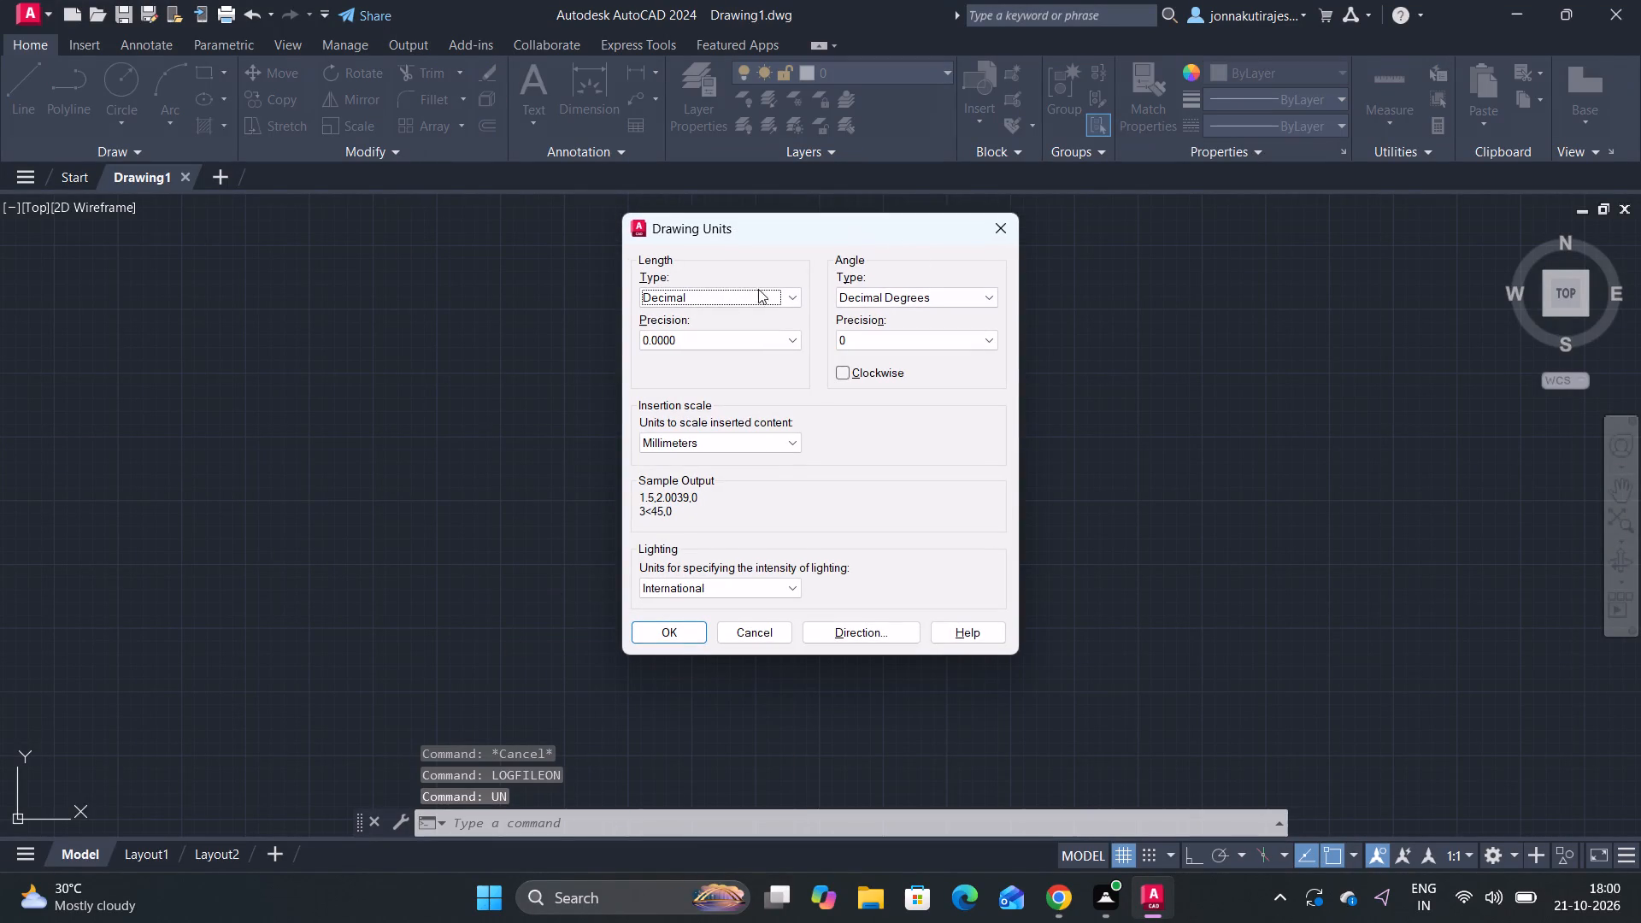
left_click(686, 344)
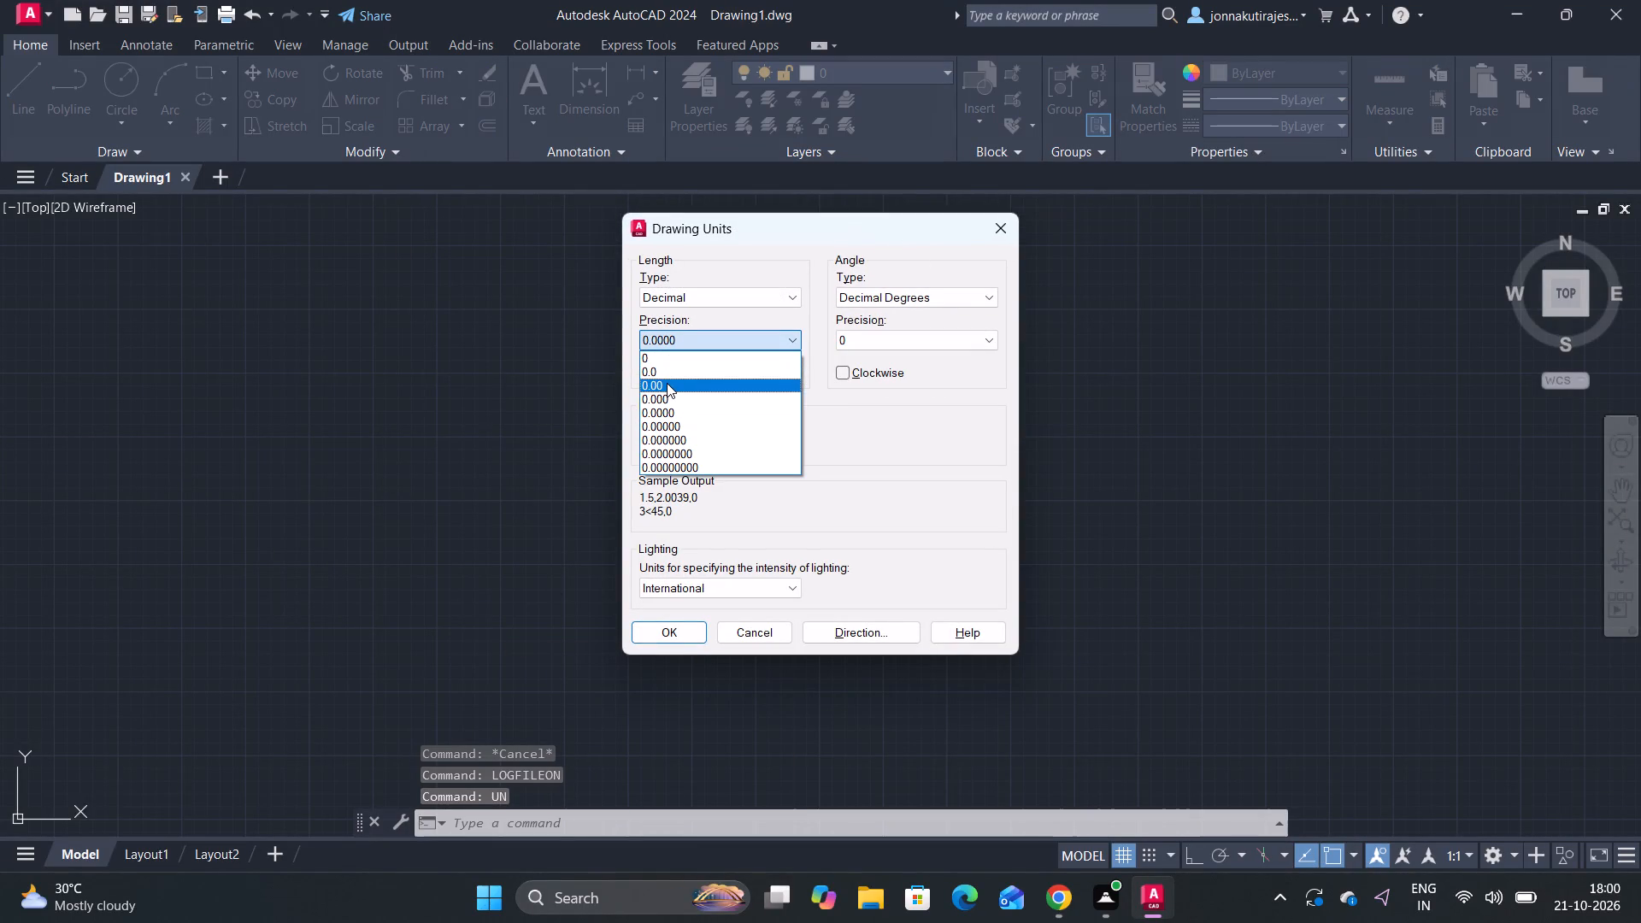
left_click(667, 383)
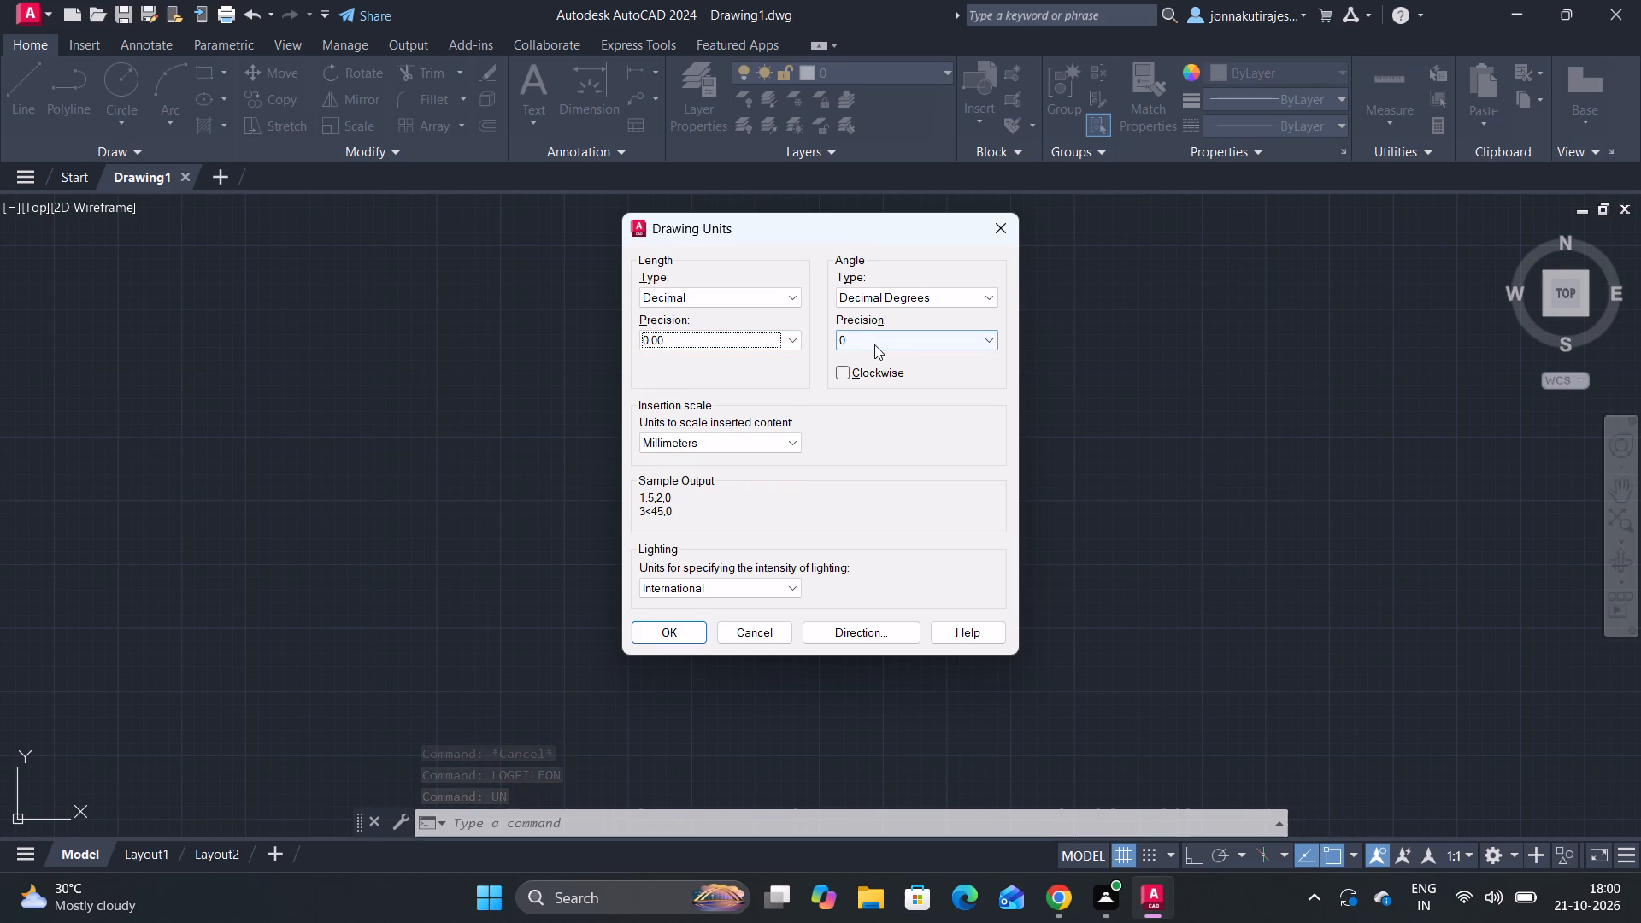
left_click(873, 344)
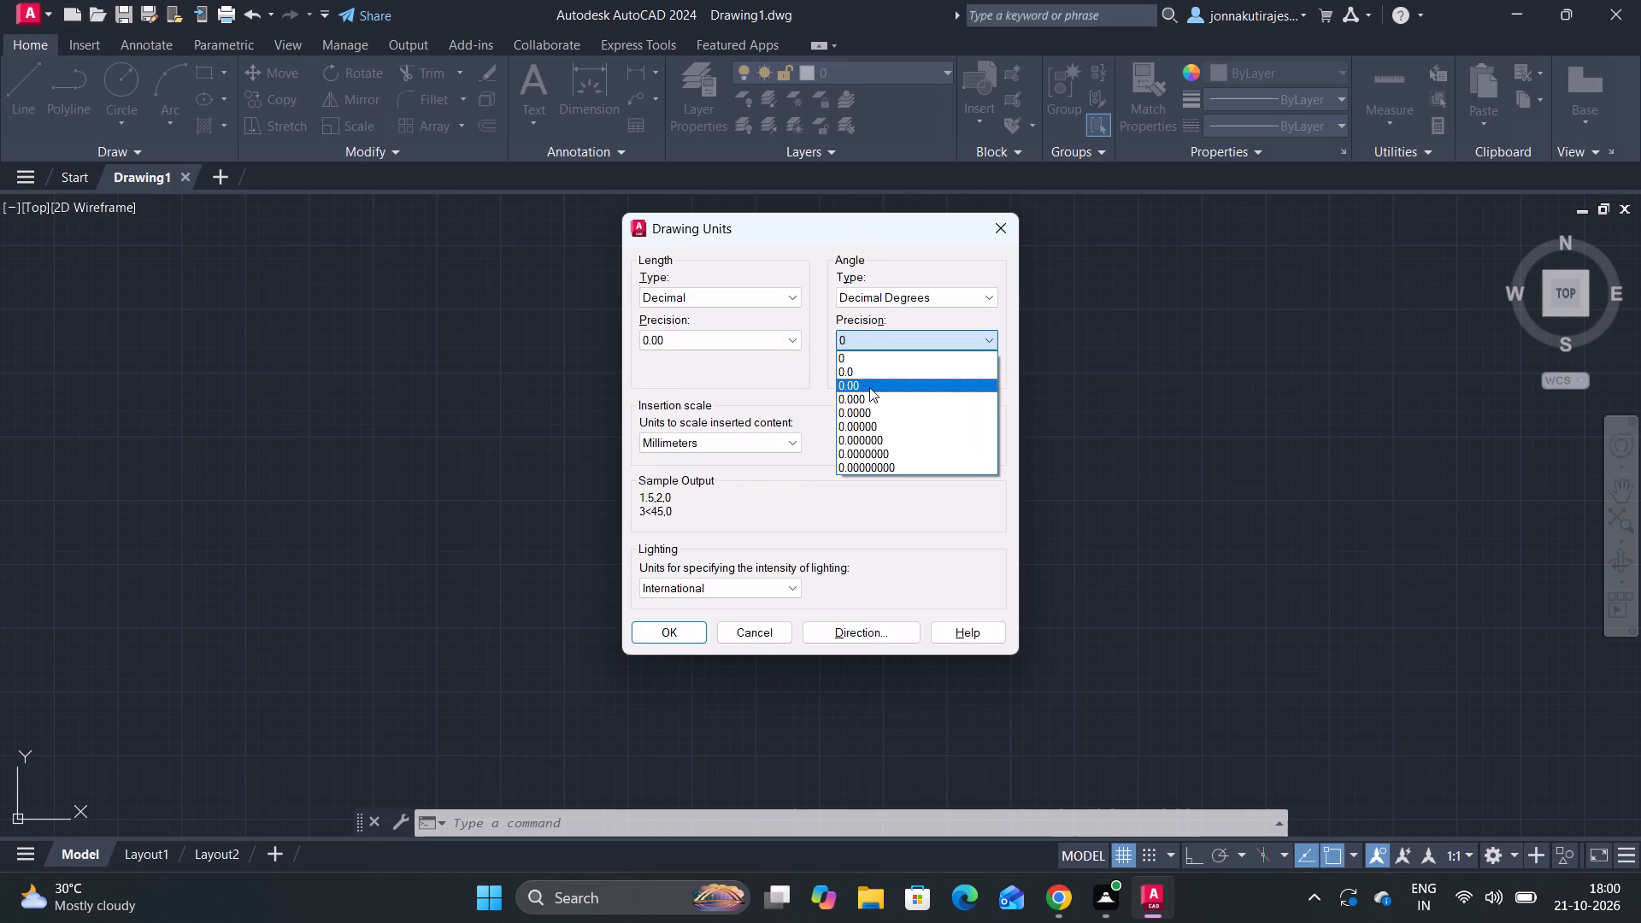
left_click(869, 387)
left_click(661, 634)
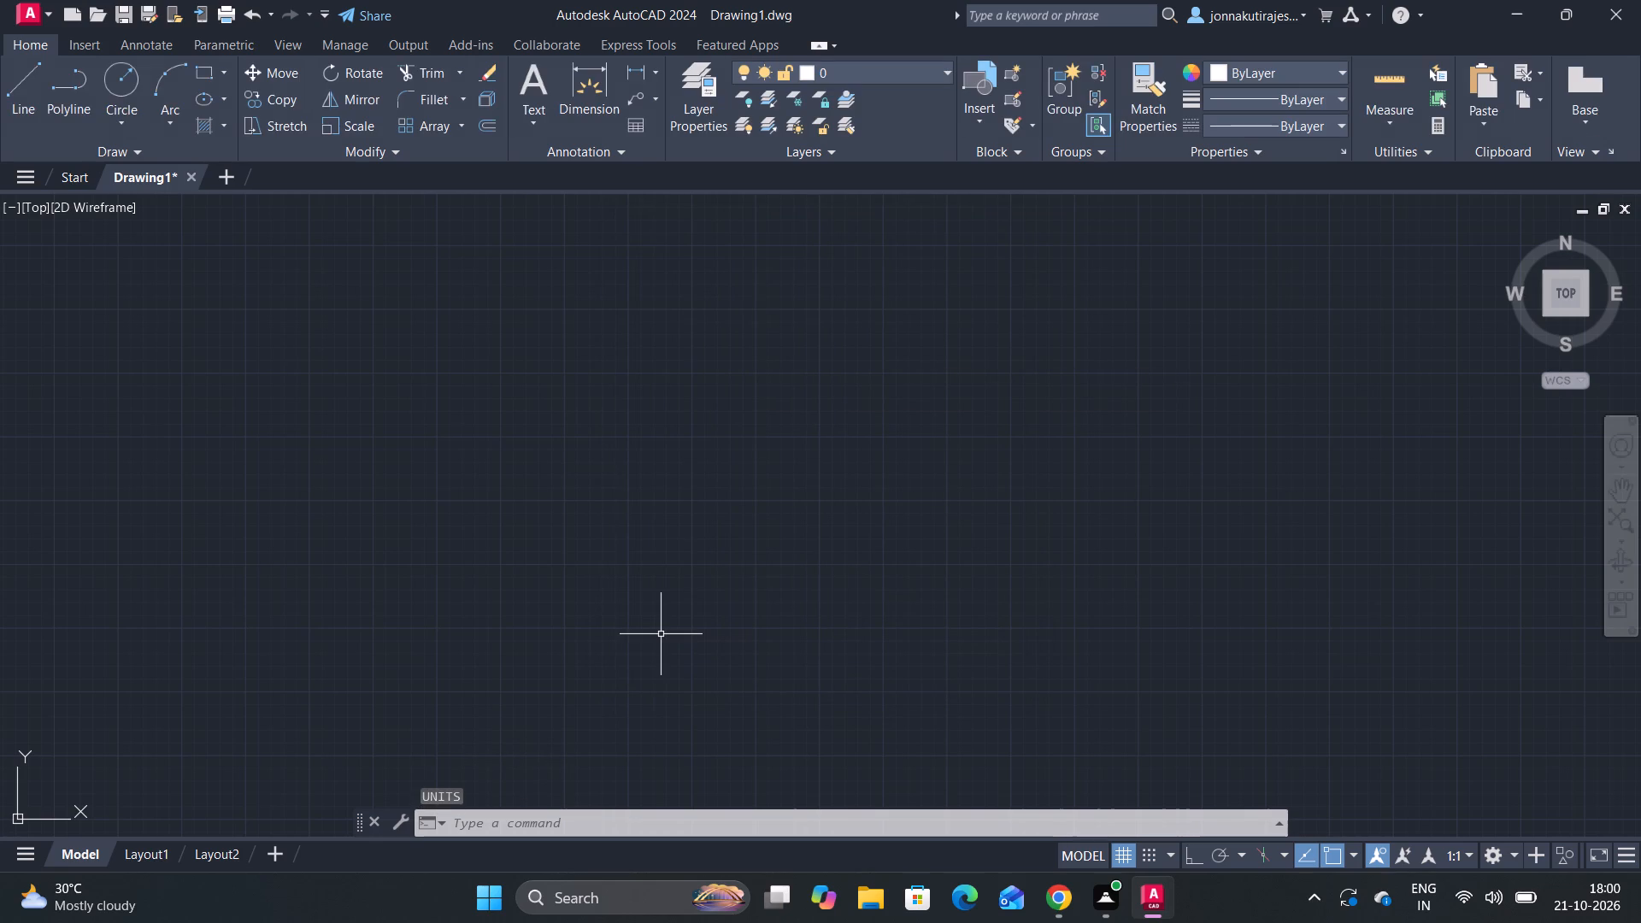
Modify the ISO-25 dimension style to a text height of 3 and set it as the current style.
key("d")
key("Return")
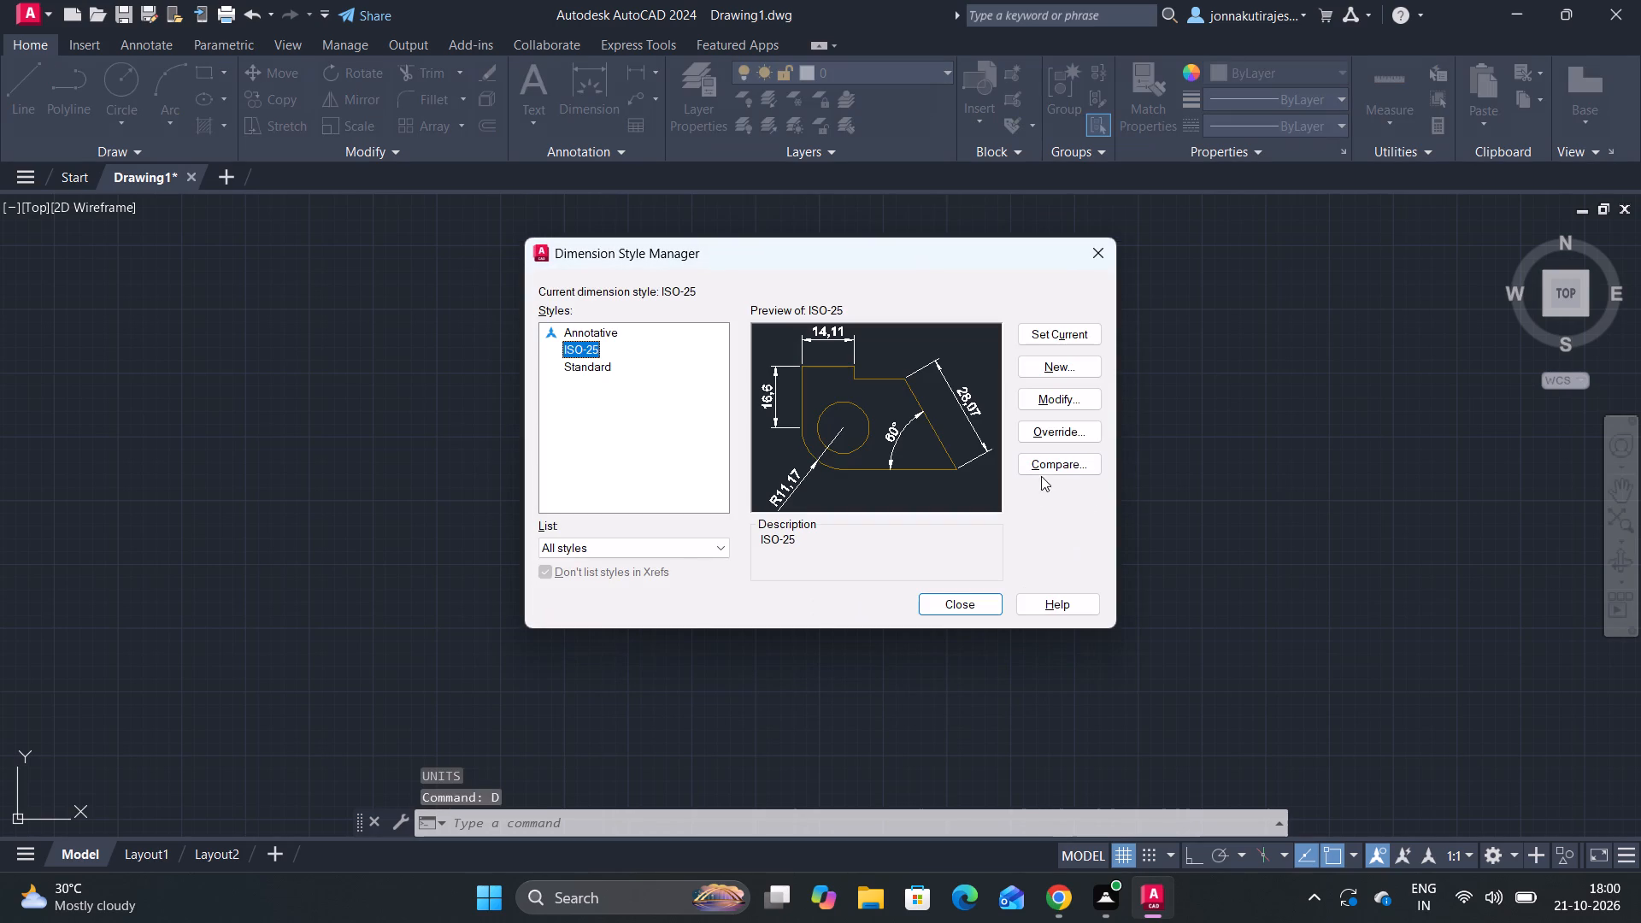
left_click(1038, 398)
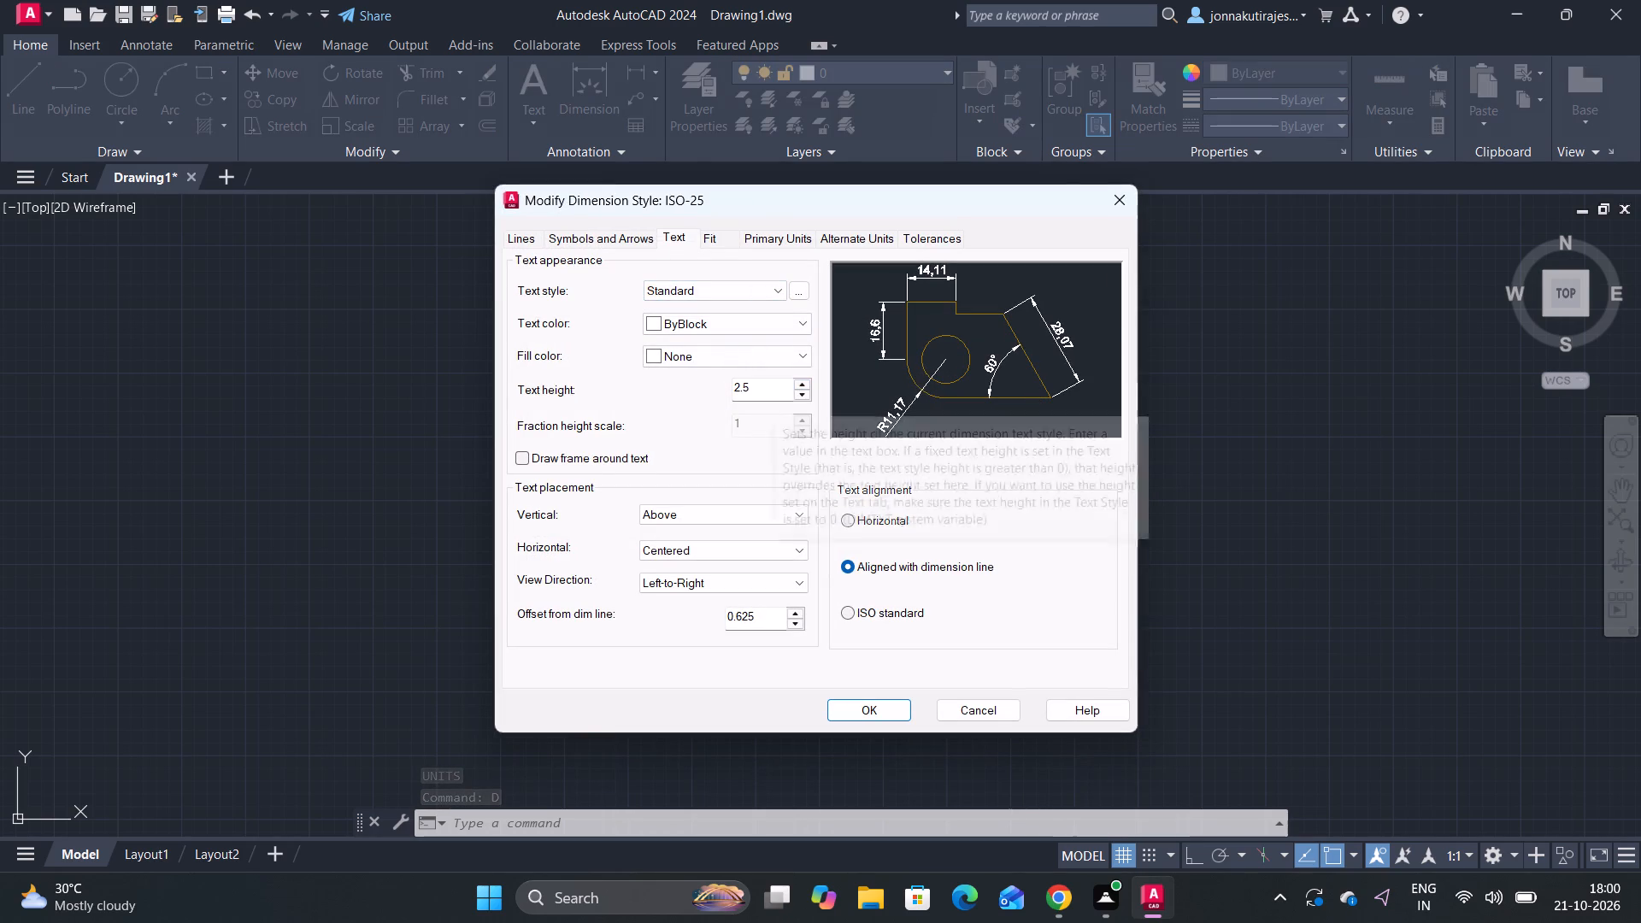
left_click(769, 389)
key("BackSpace")
key("BackSpace")
key("BackSpace")
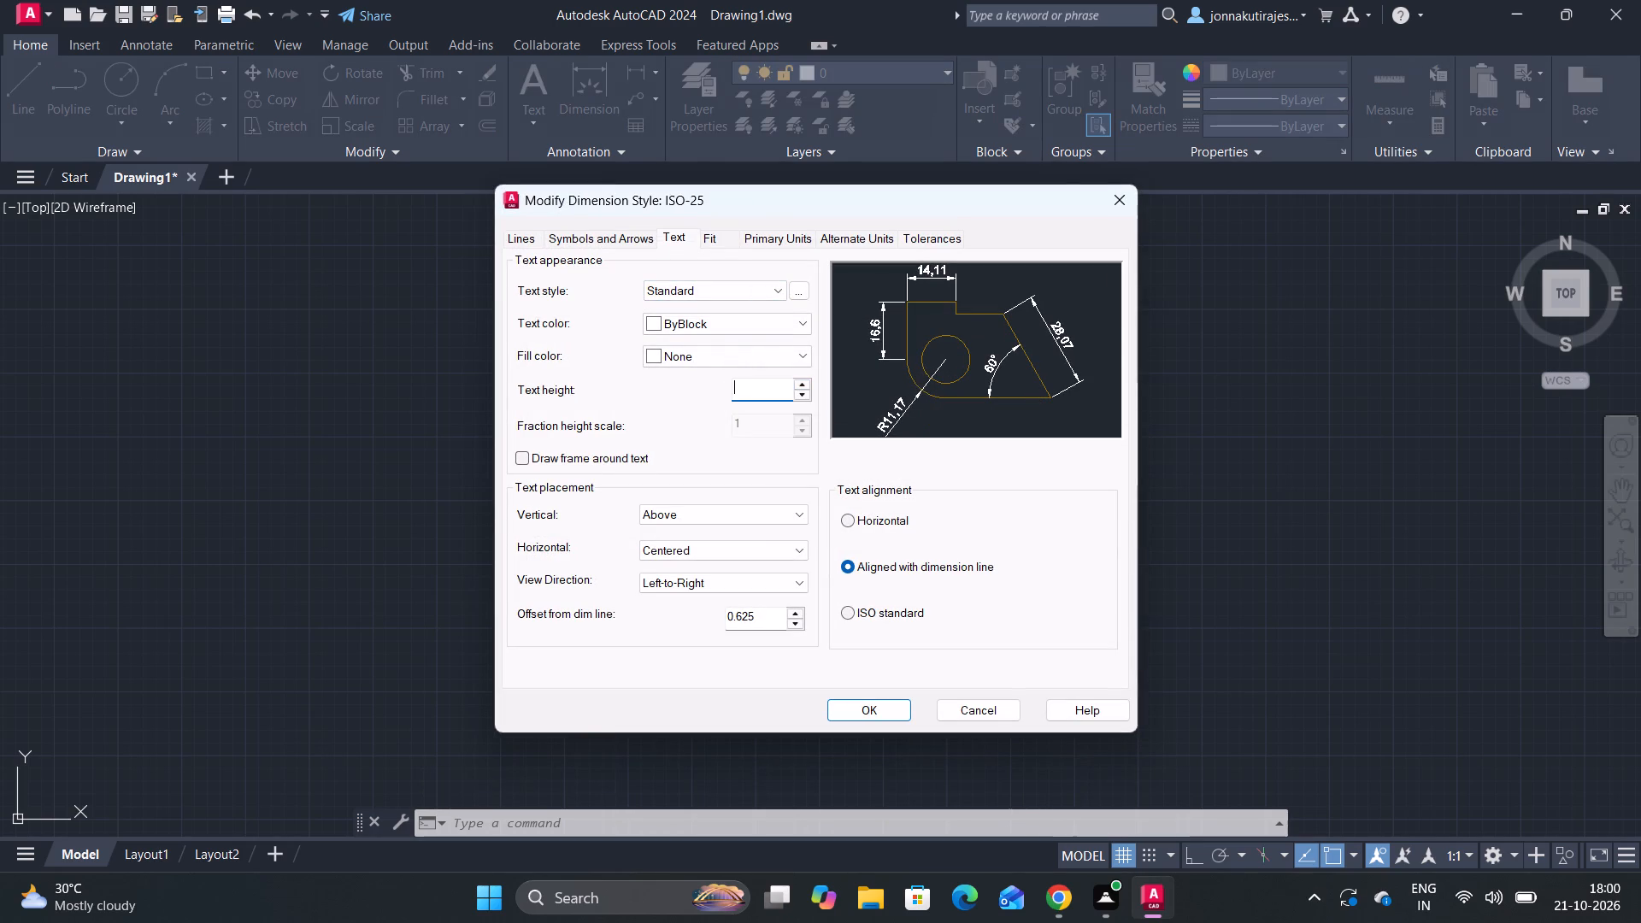
key("3")
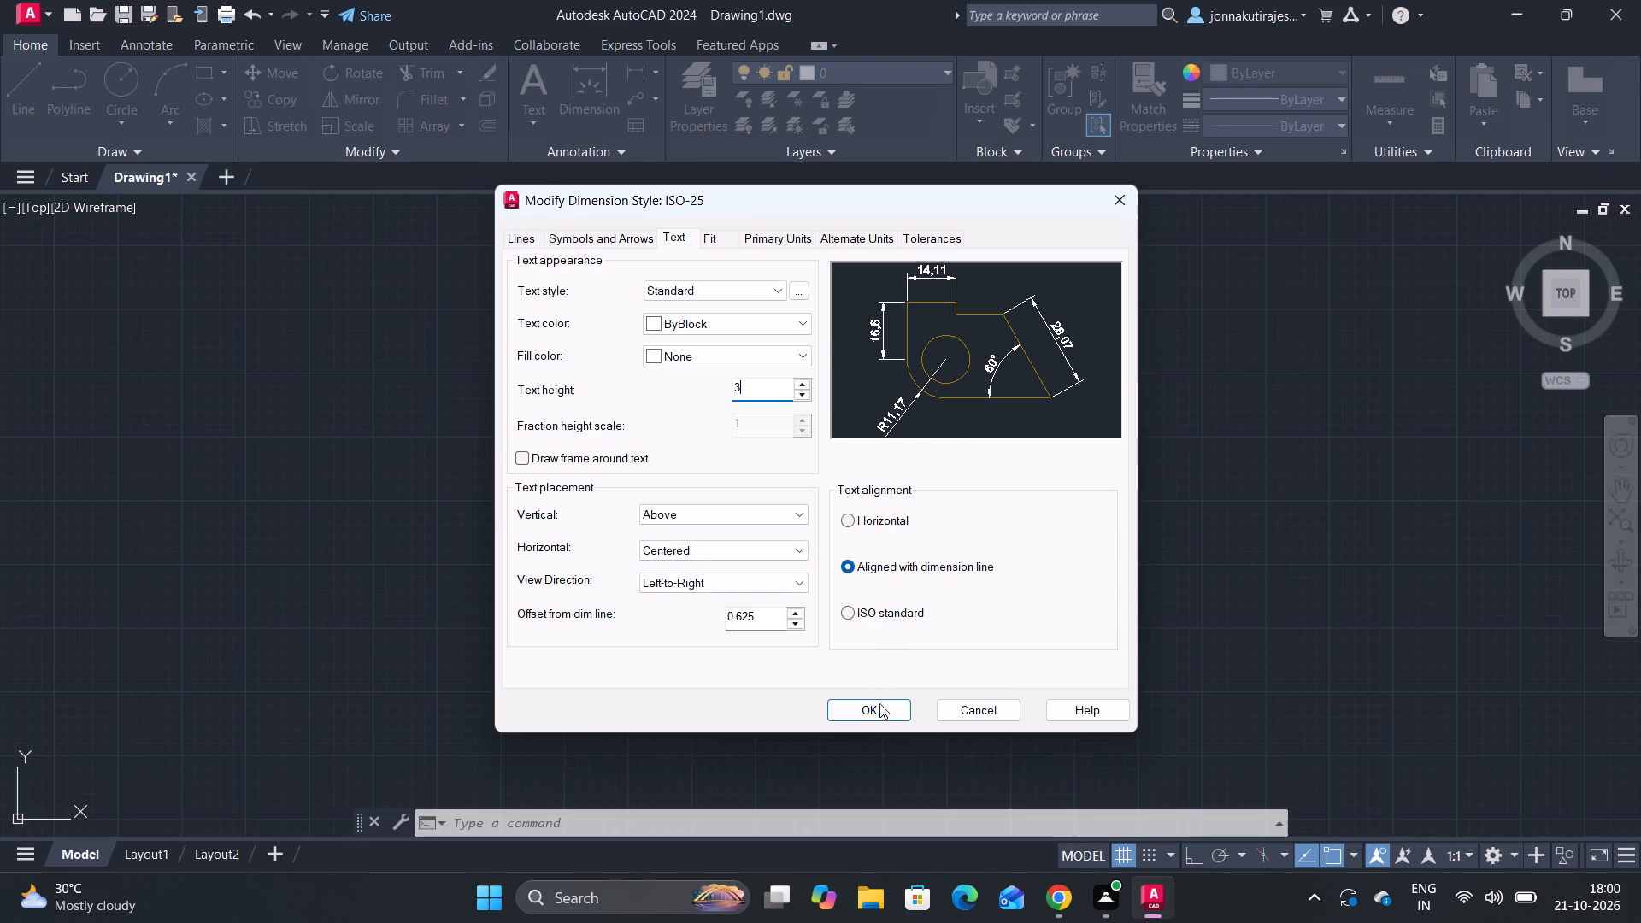
left_click(873, 717)
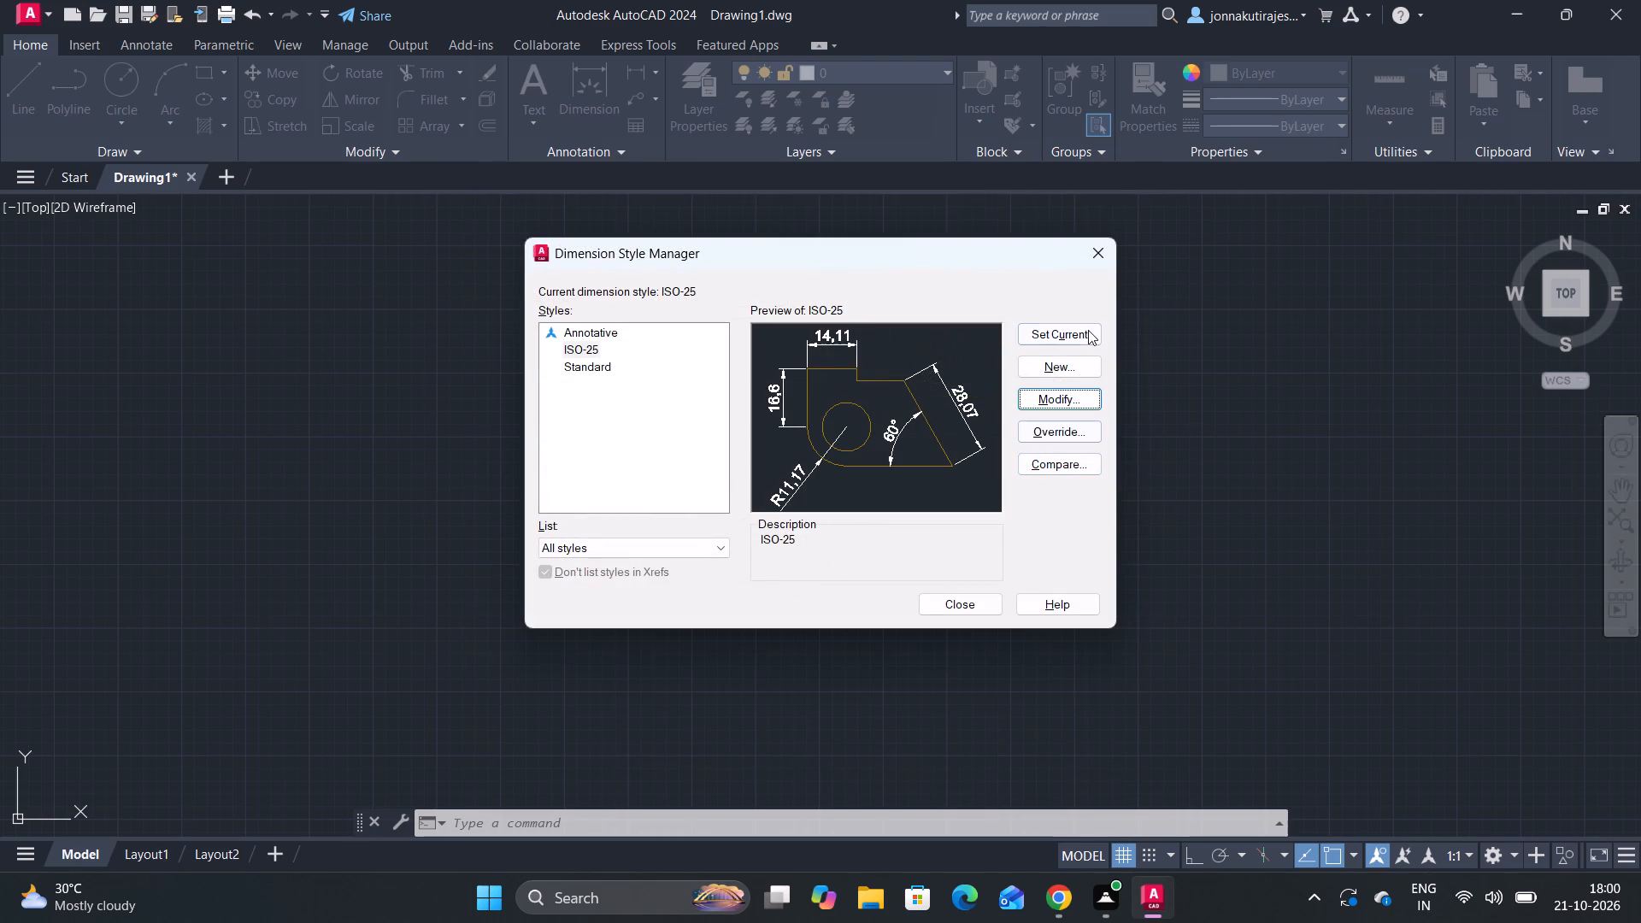
left_click(1079, 330)
left_click(1079, 330)
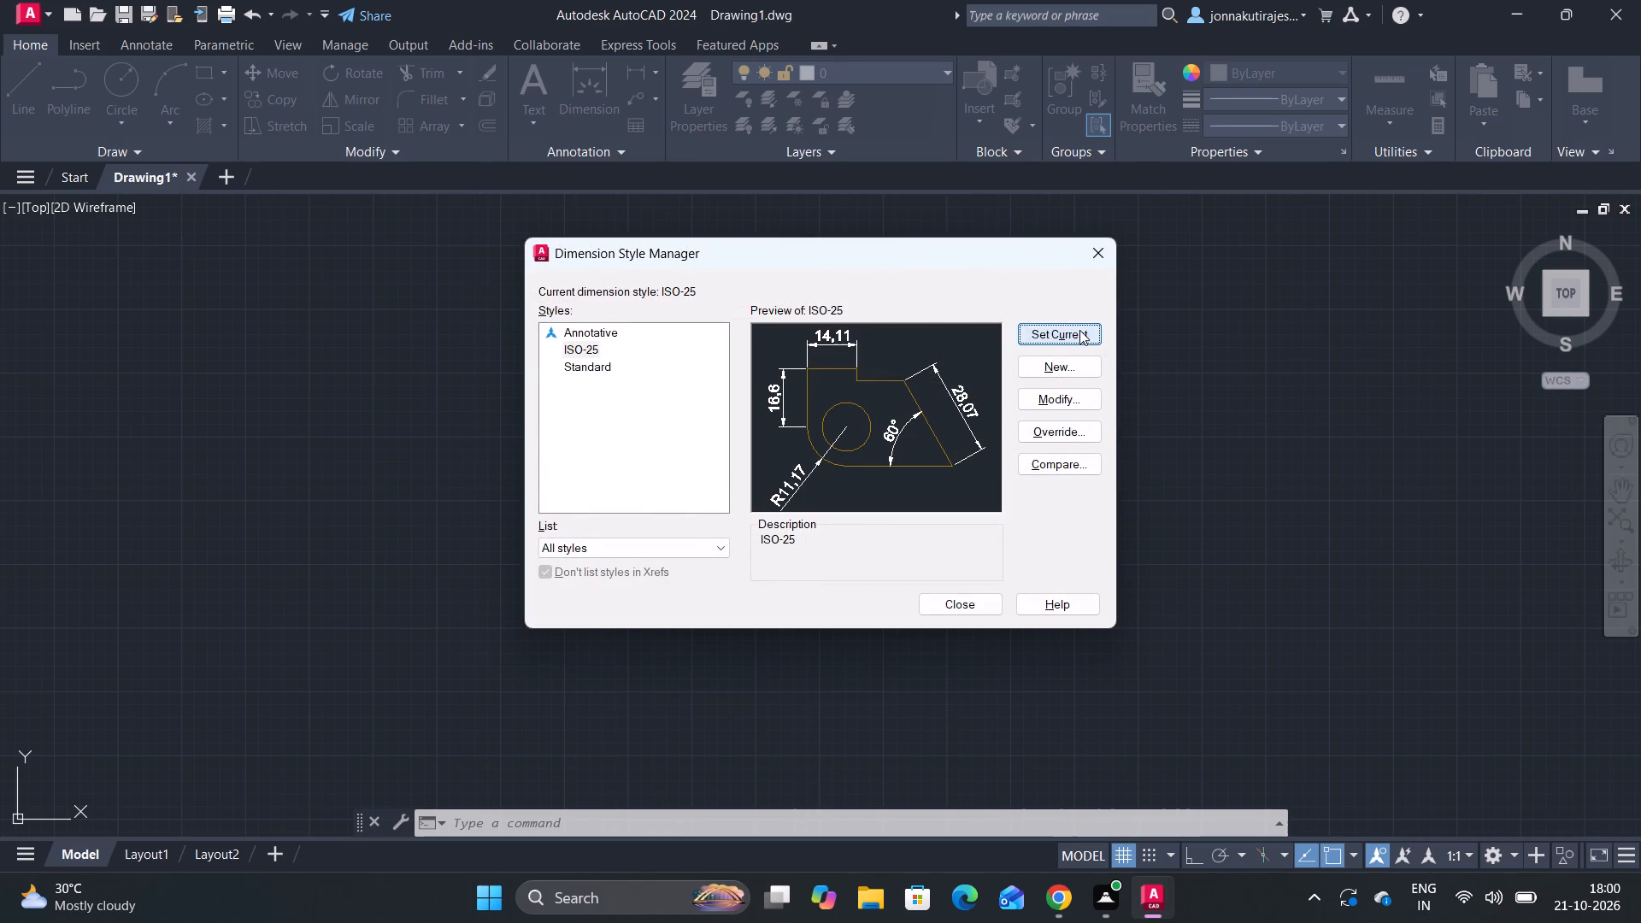
left_click(1057, 335)
left_click(967, 612)
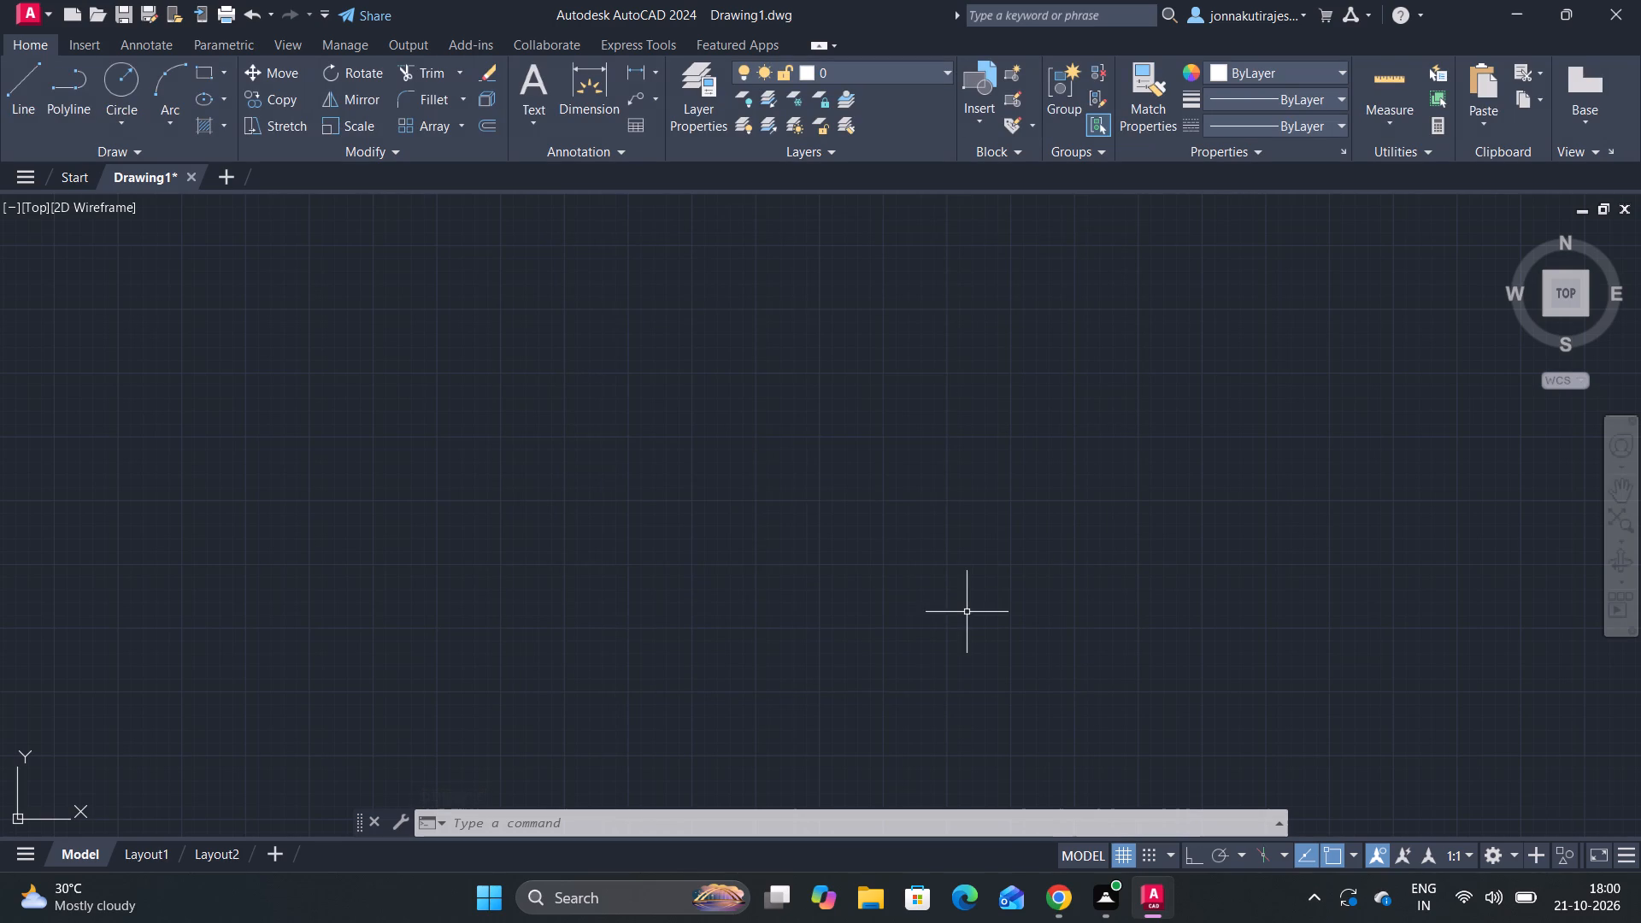
Set the model space limits with the lower left corner at 0,0 and the upper right corner at 100,100.
type("lim")
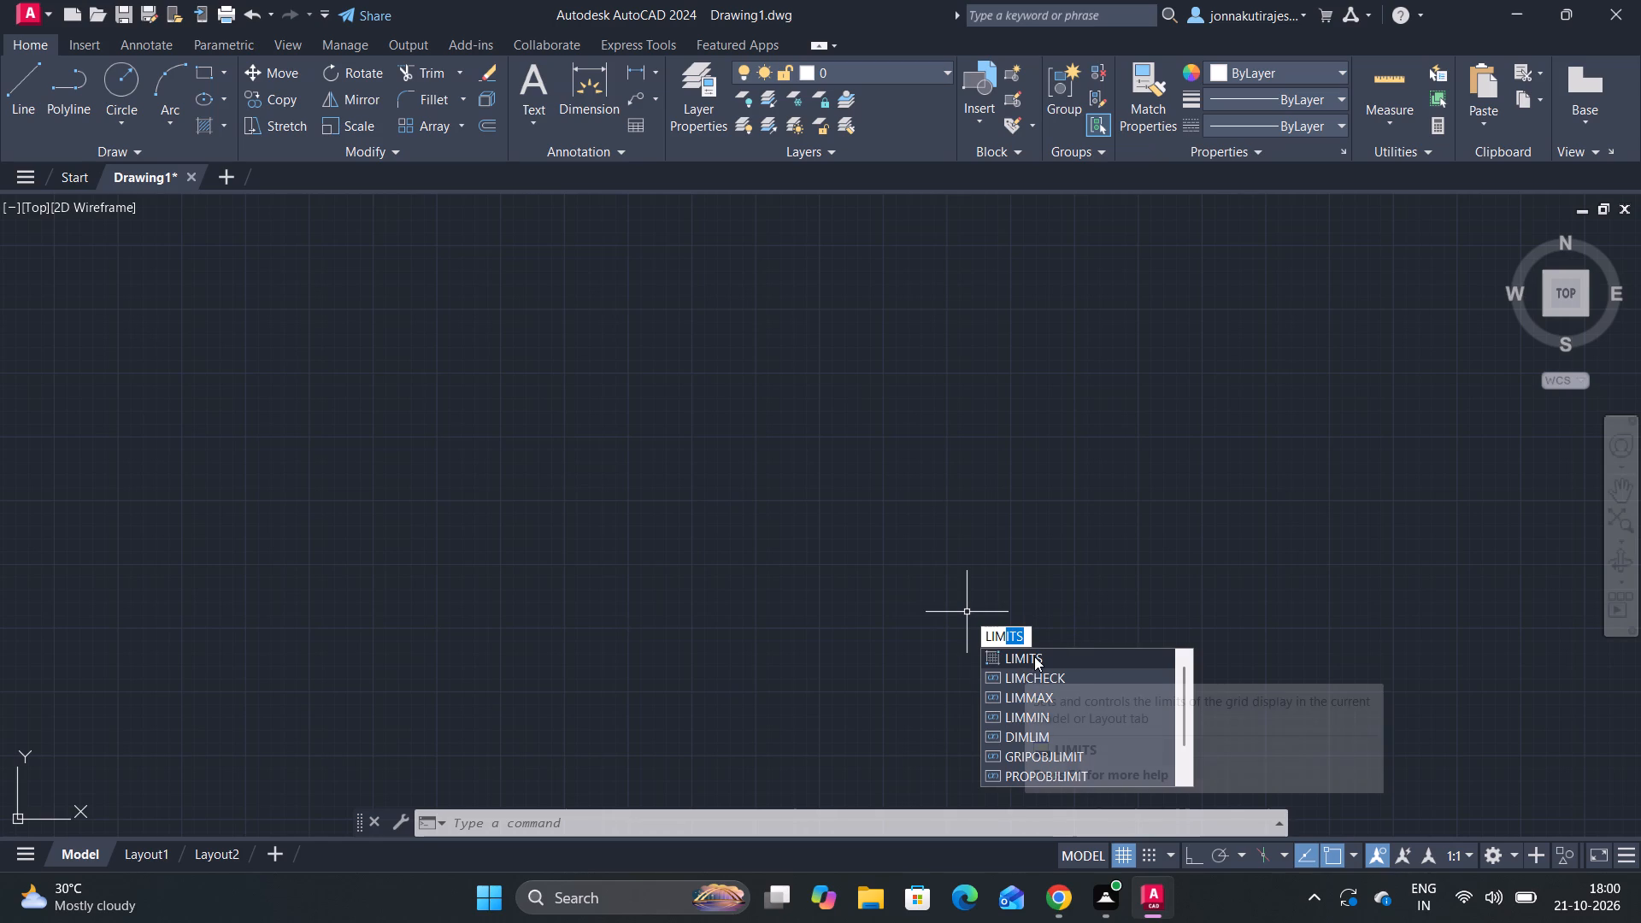
key("Return")
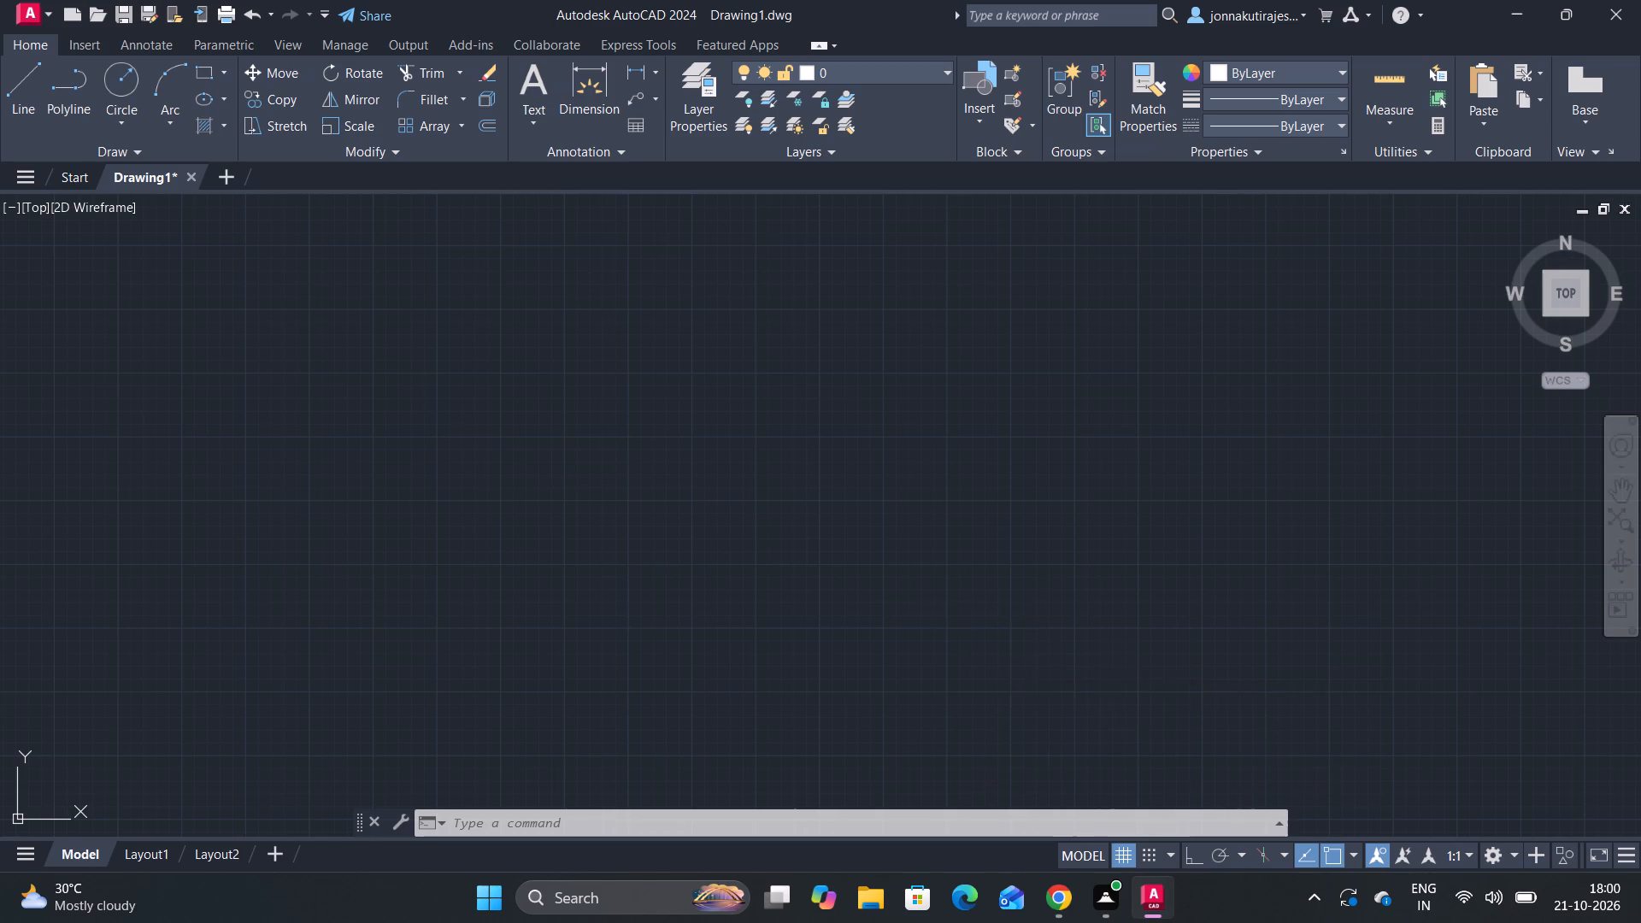
key("0")
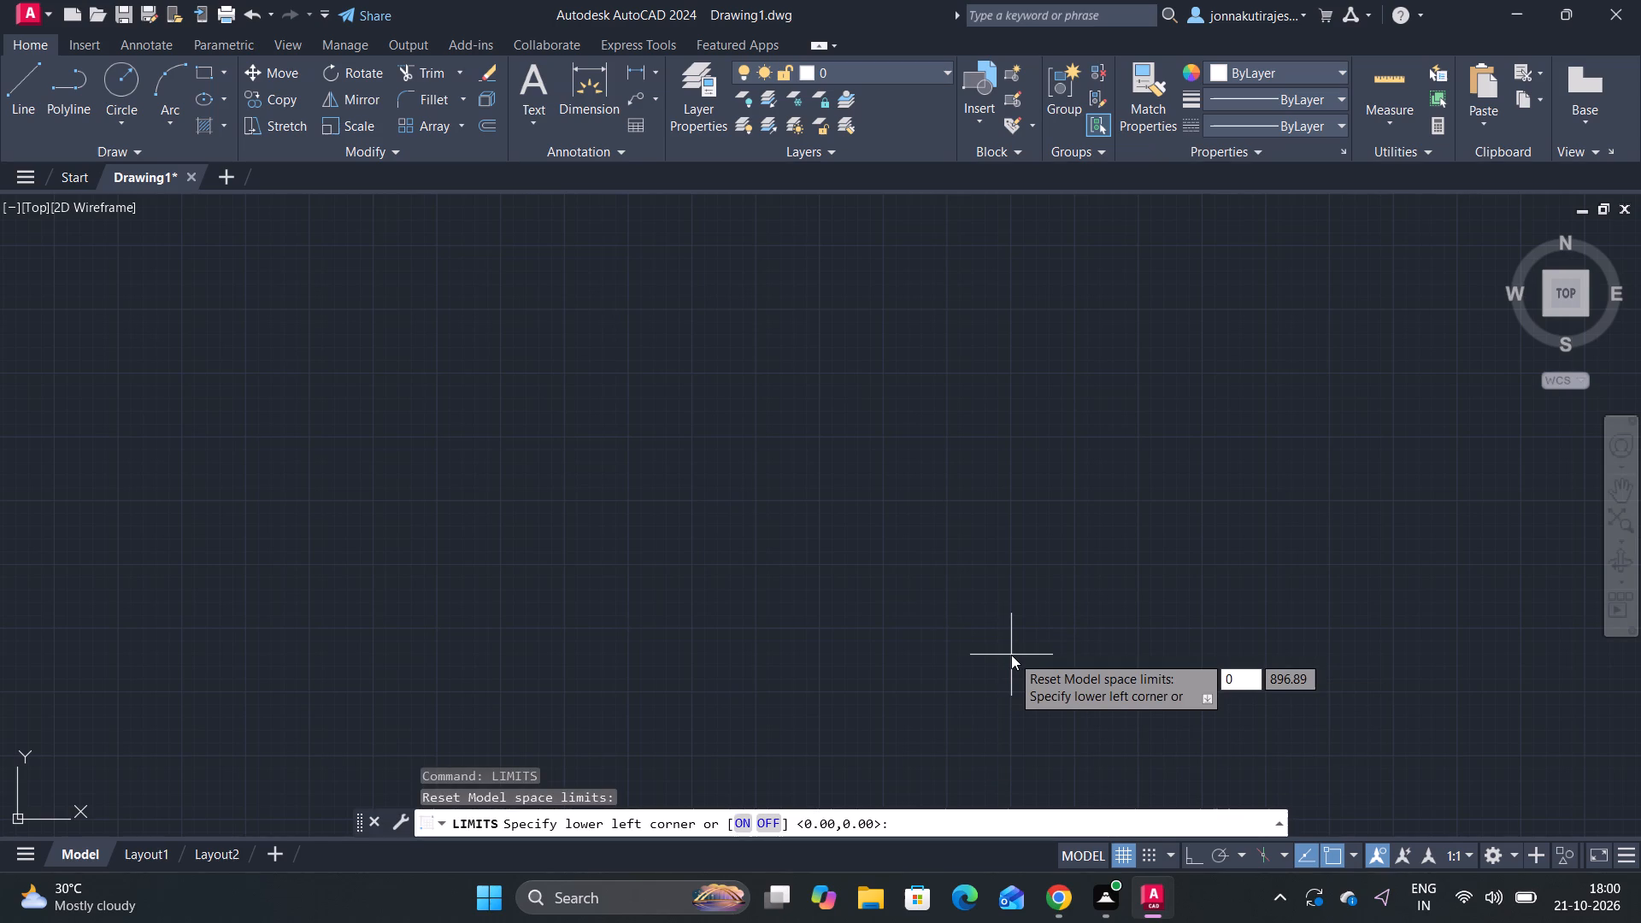
key("comma")
key("0")
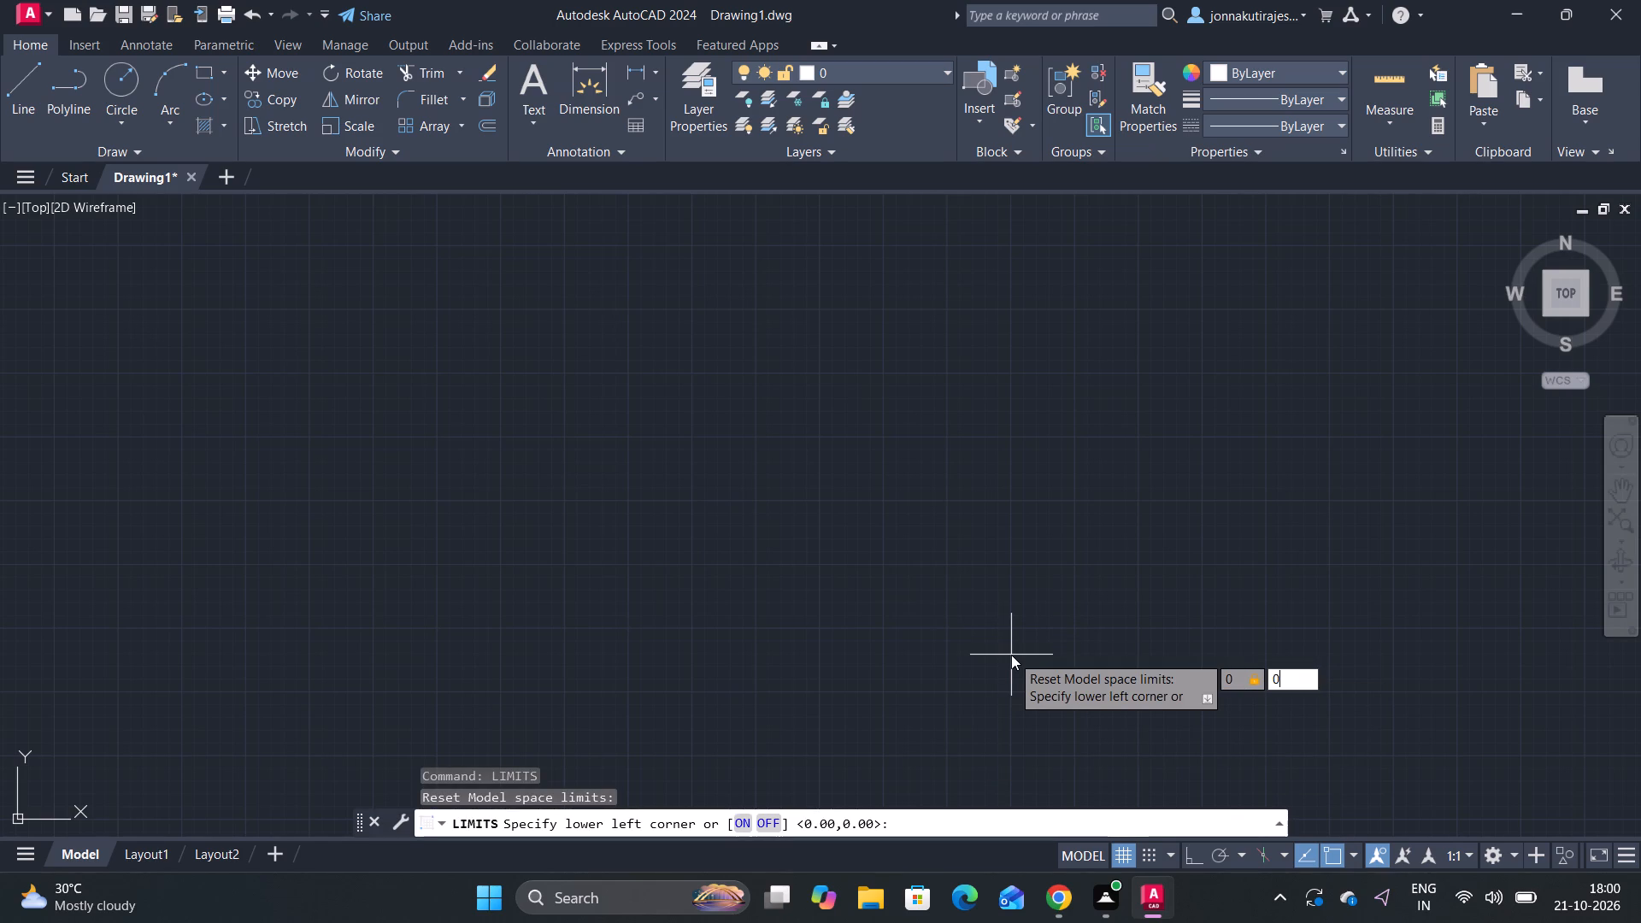
key("Return")
type("100")
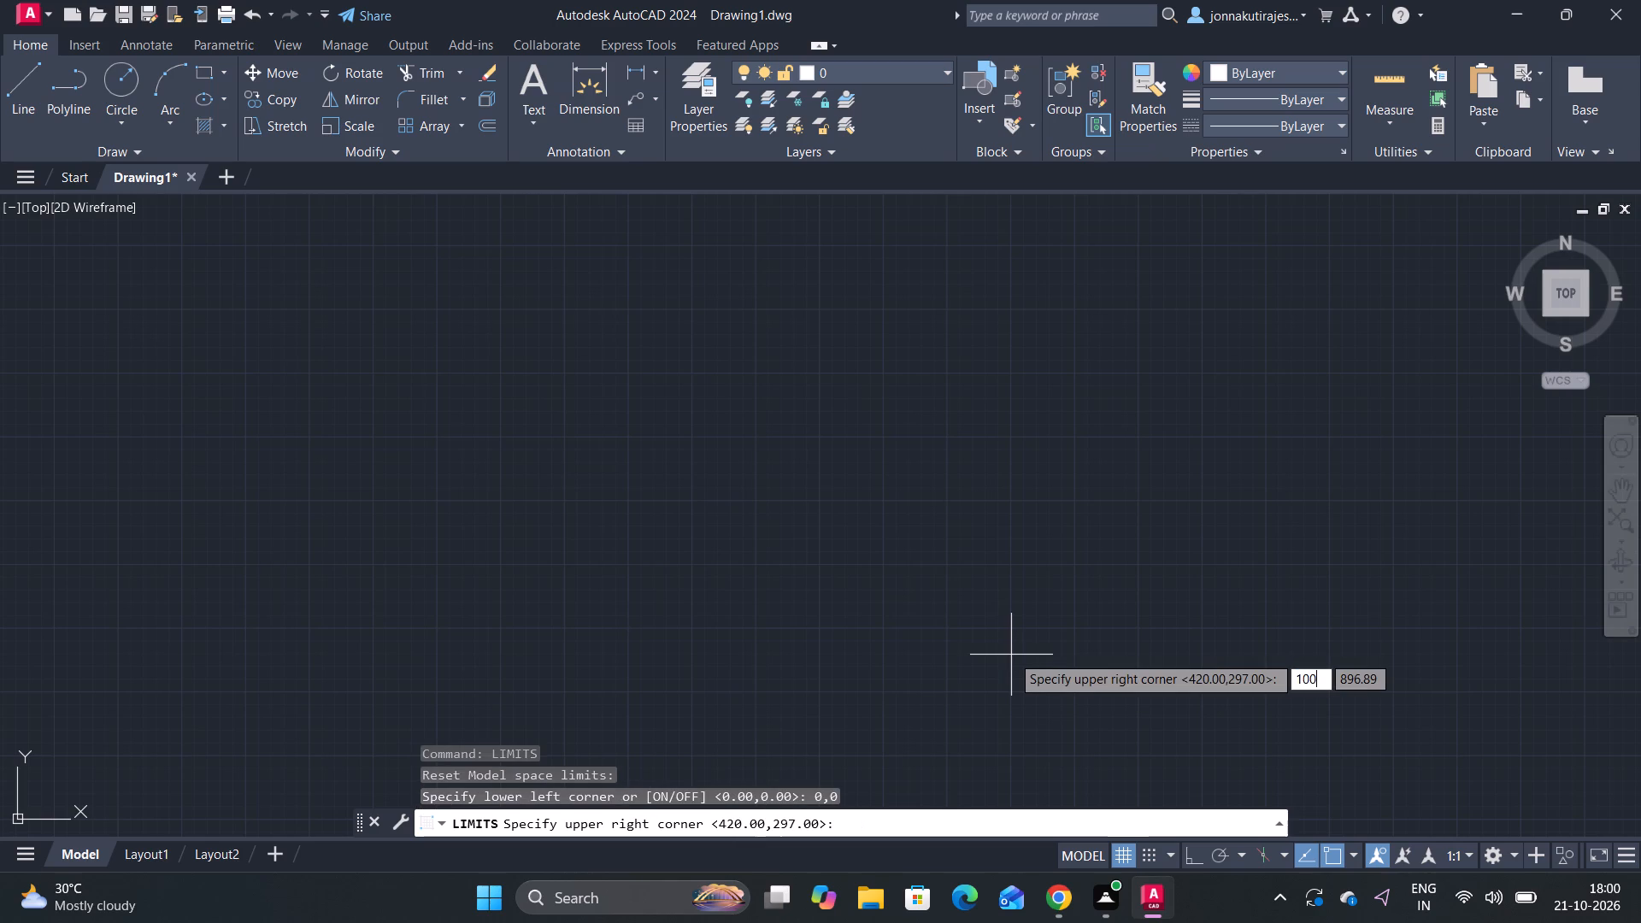
key("comma")
type("100")
key("Return")
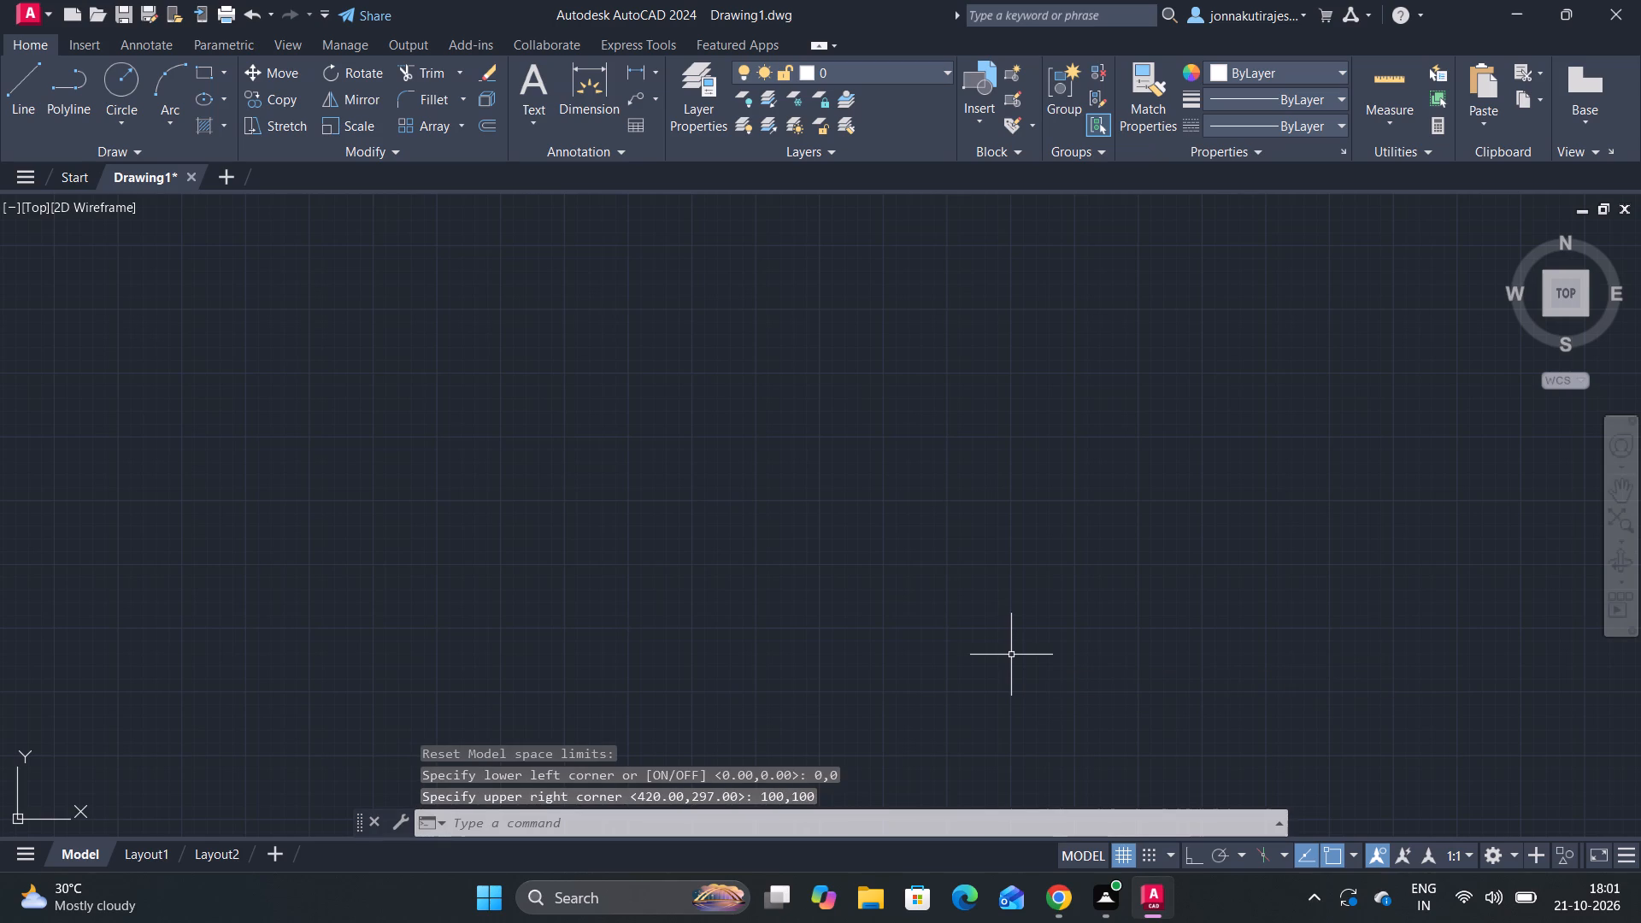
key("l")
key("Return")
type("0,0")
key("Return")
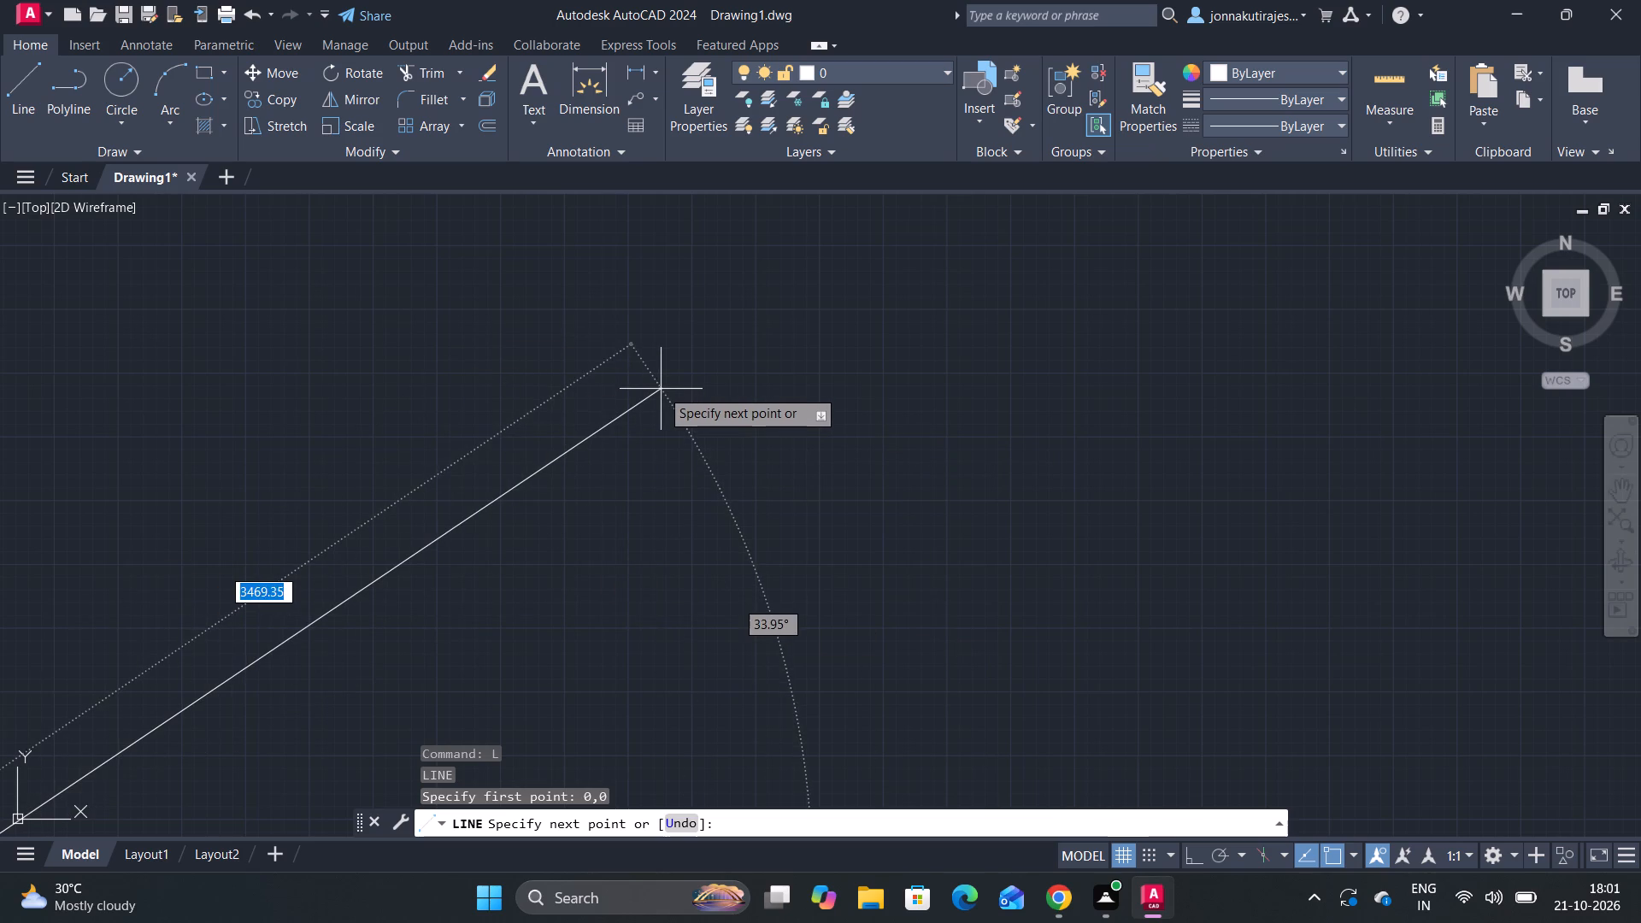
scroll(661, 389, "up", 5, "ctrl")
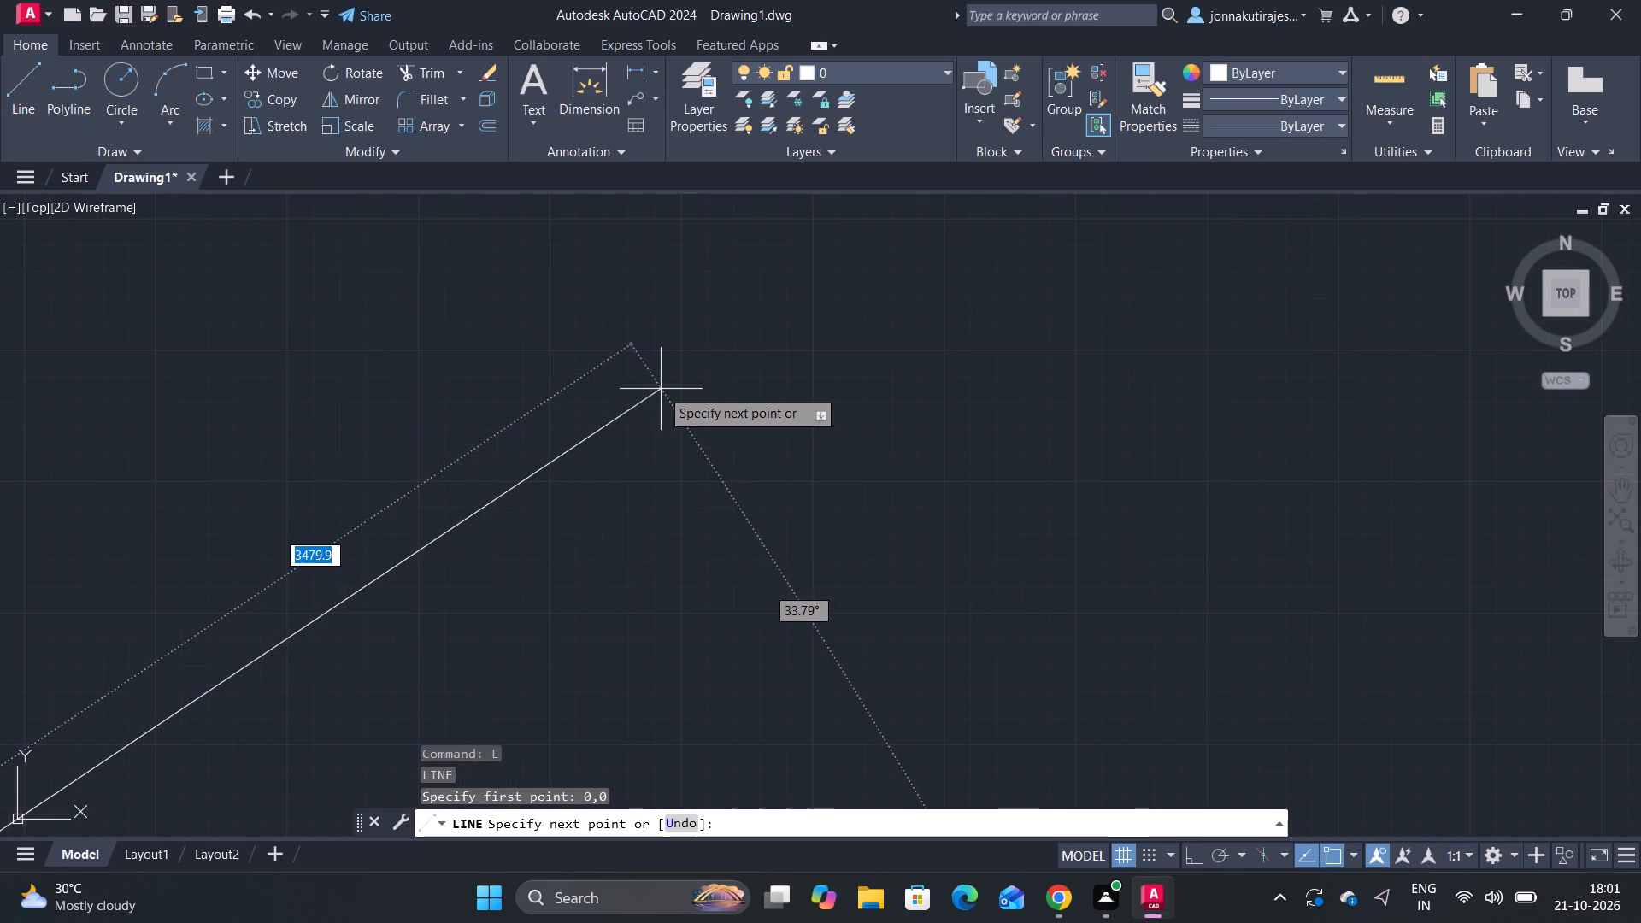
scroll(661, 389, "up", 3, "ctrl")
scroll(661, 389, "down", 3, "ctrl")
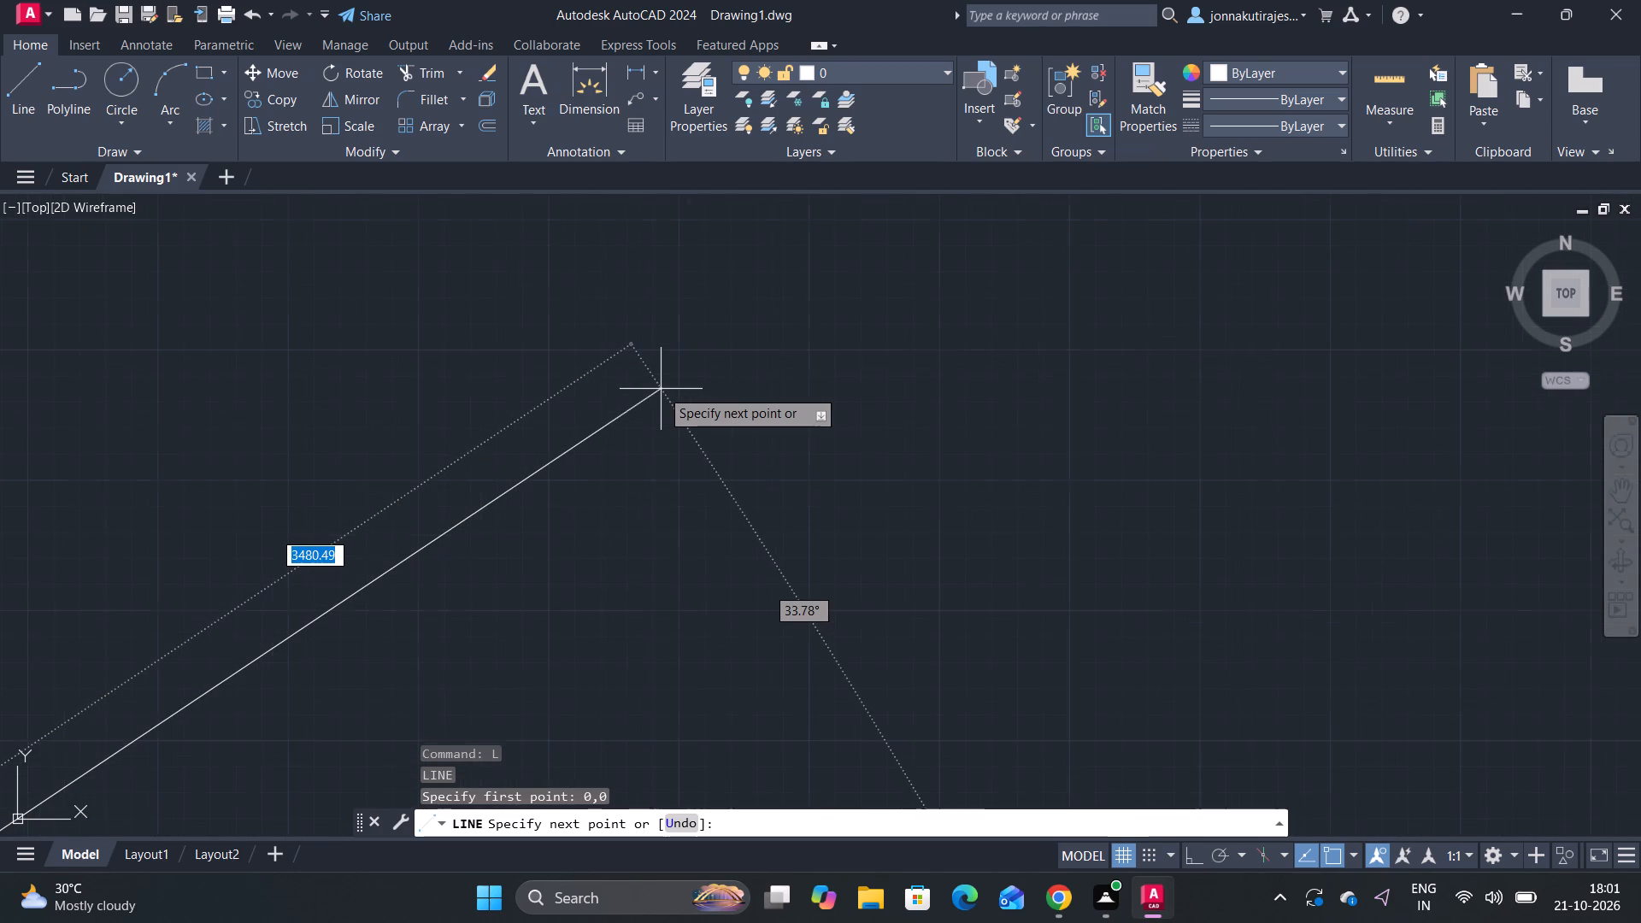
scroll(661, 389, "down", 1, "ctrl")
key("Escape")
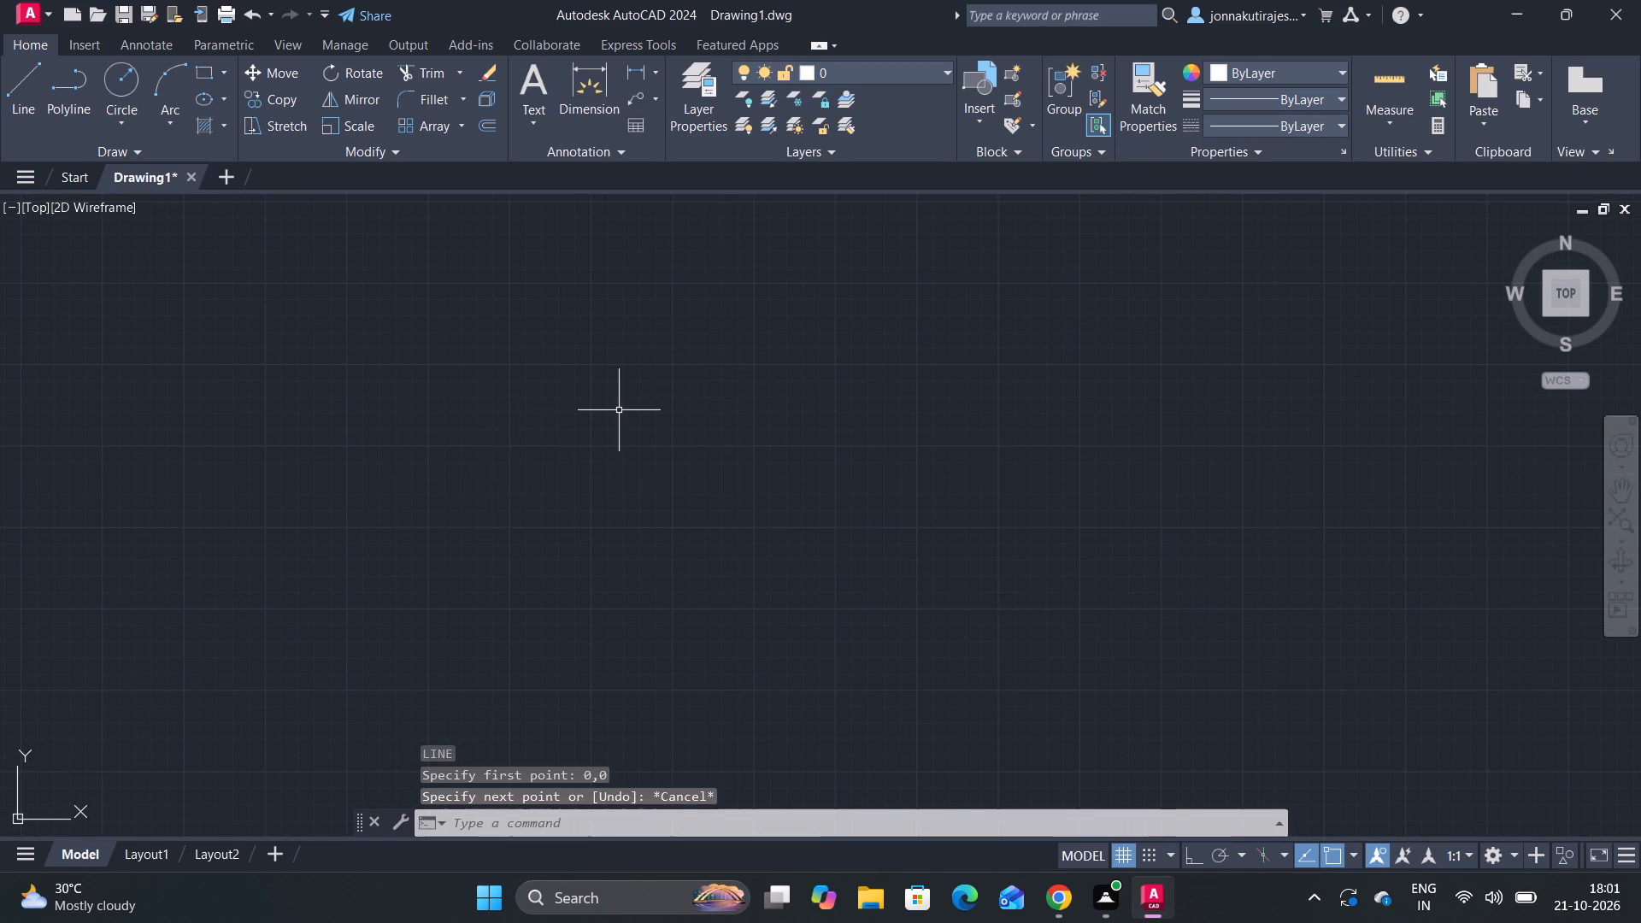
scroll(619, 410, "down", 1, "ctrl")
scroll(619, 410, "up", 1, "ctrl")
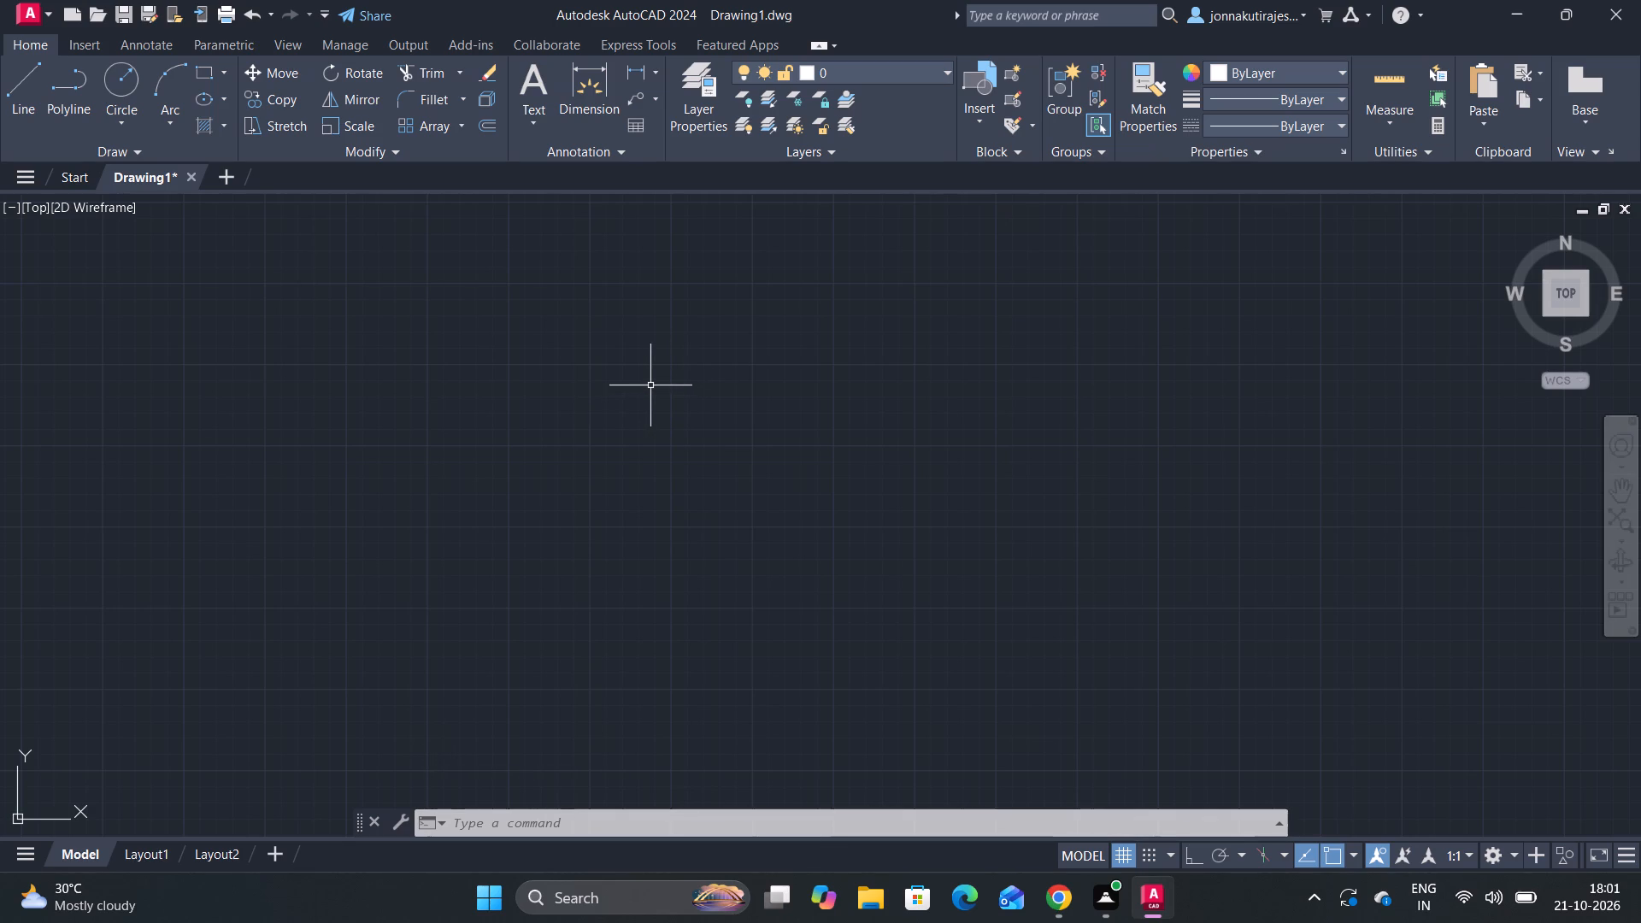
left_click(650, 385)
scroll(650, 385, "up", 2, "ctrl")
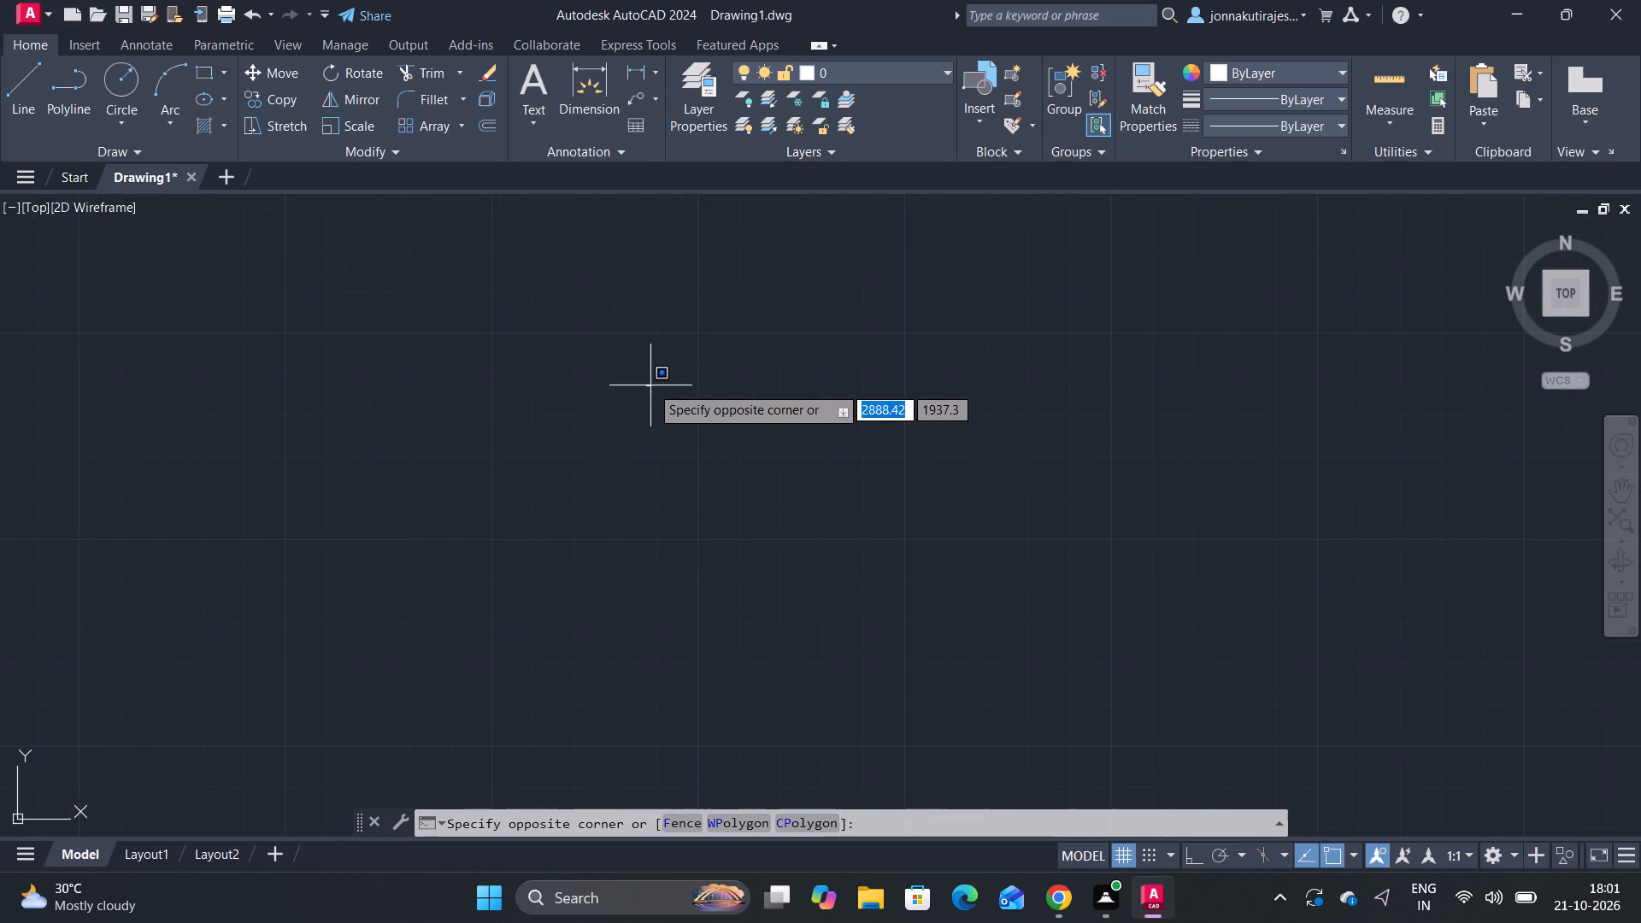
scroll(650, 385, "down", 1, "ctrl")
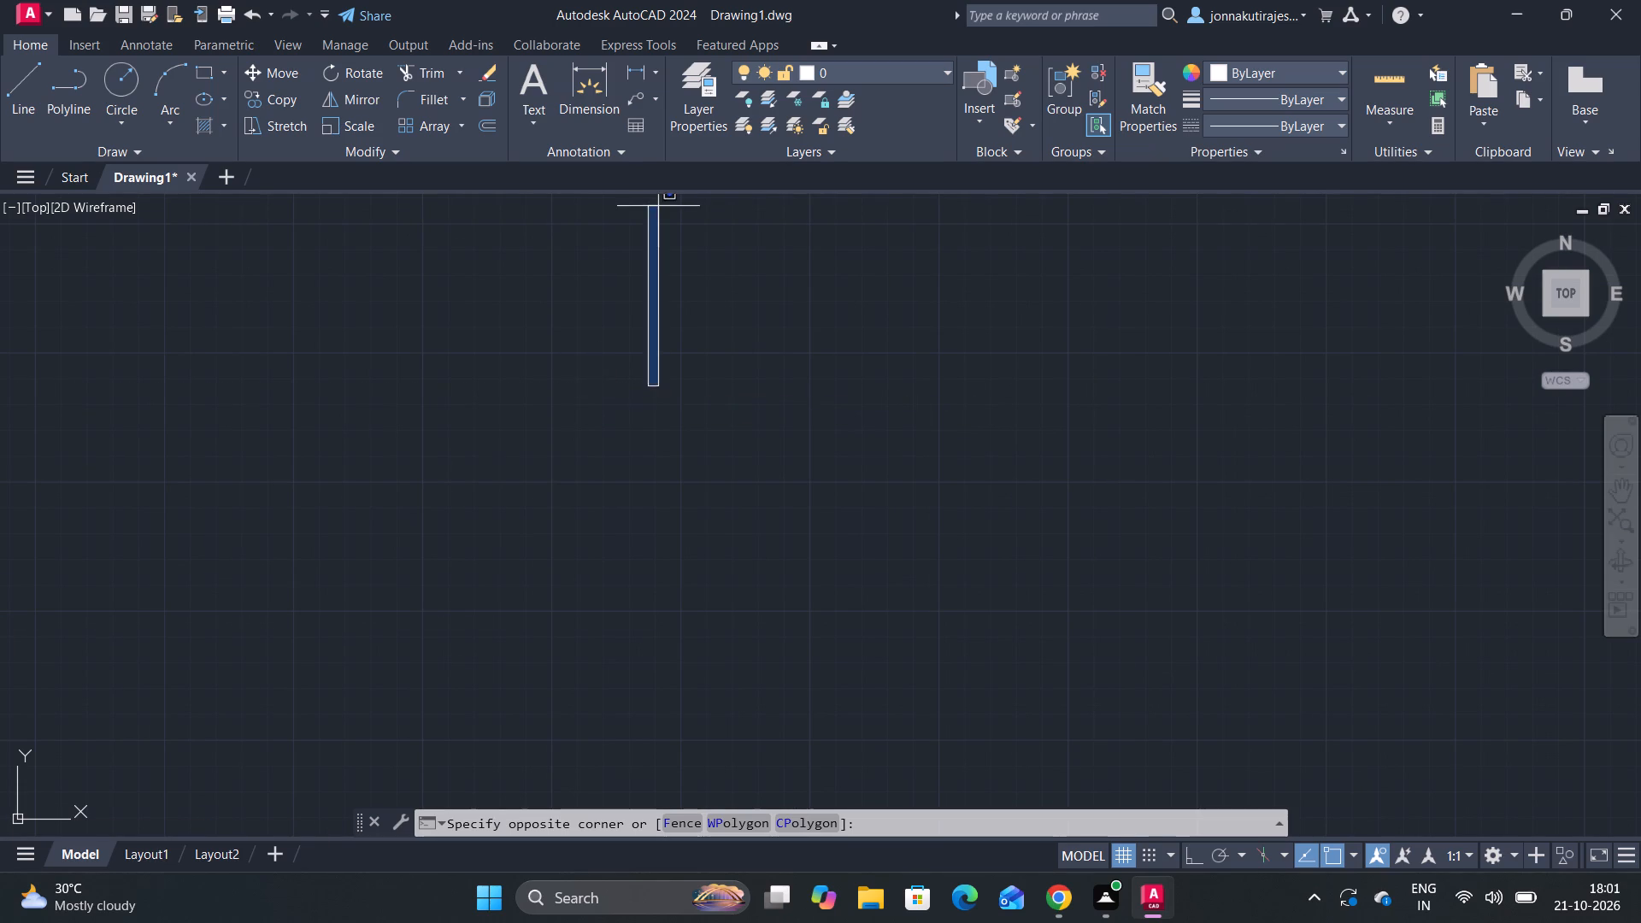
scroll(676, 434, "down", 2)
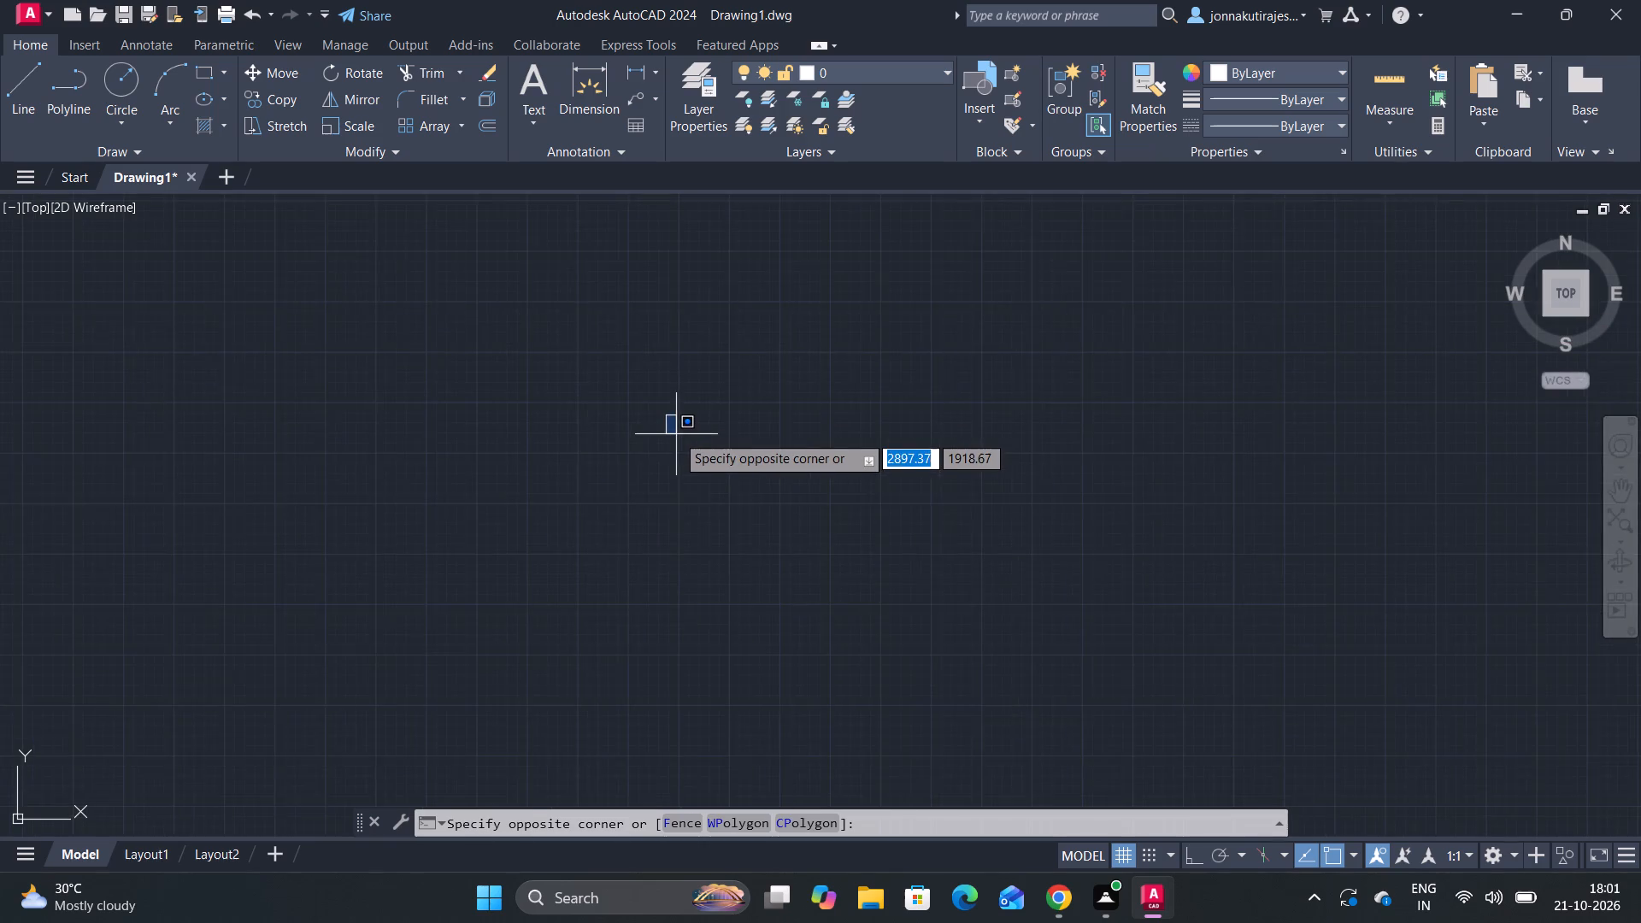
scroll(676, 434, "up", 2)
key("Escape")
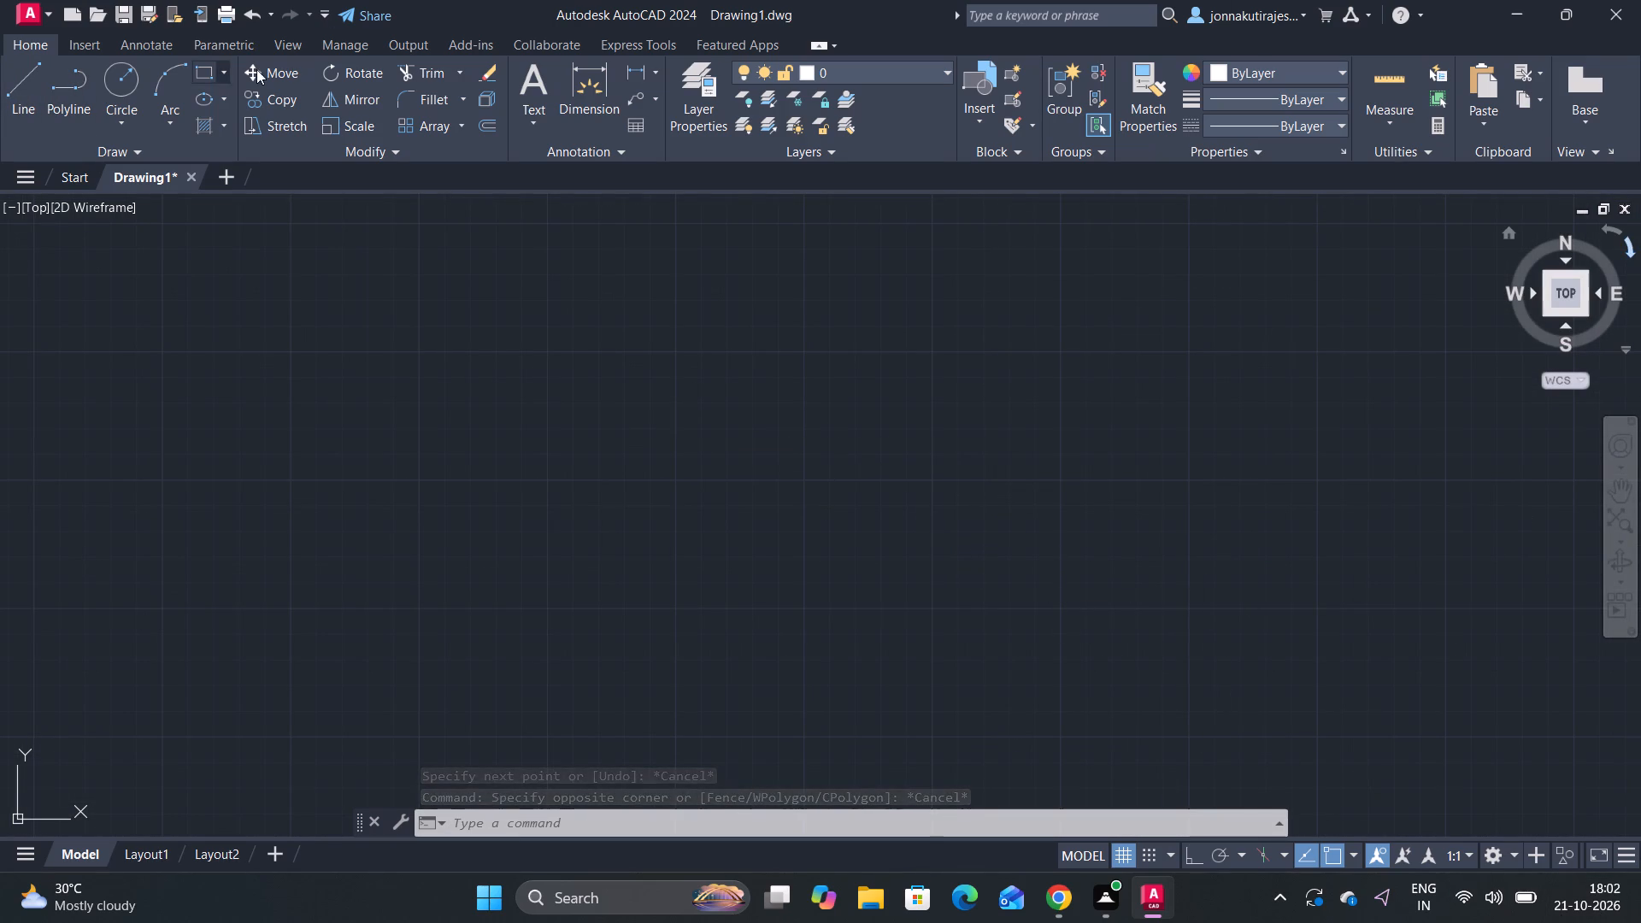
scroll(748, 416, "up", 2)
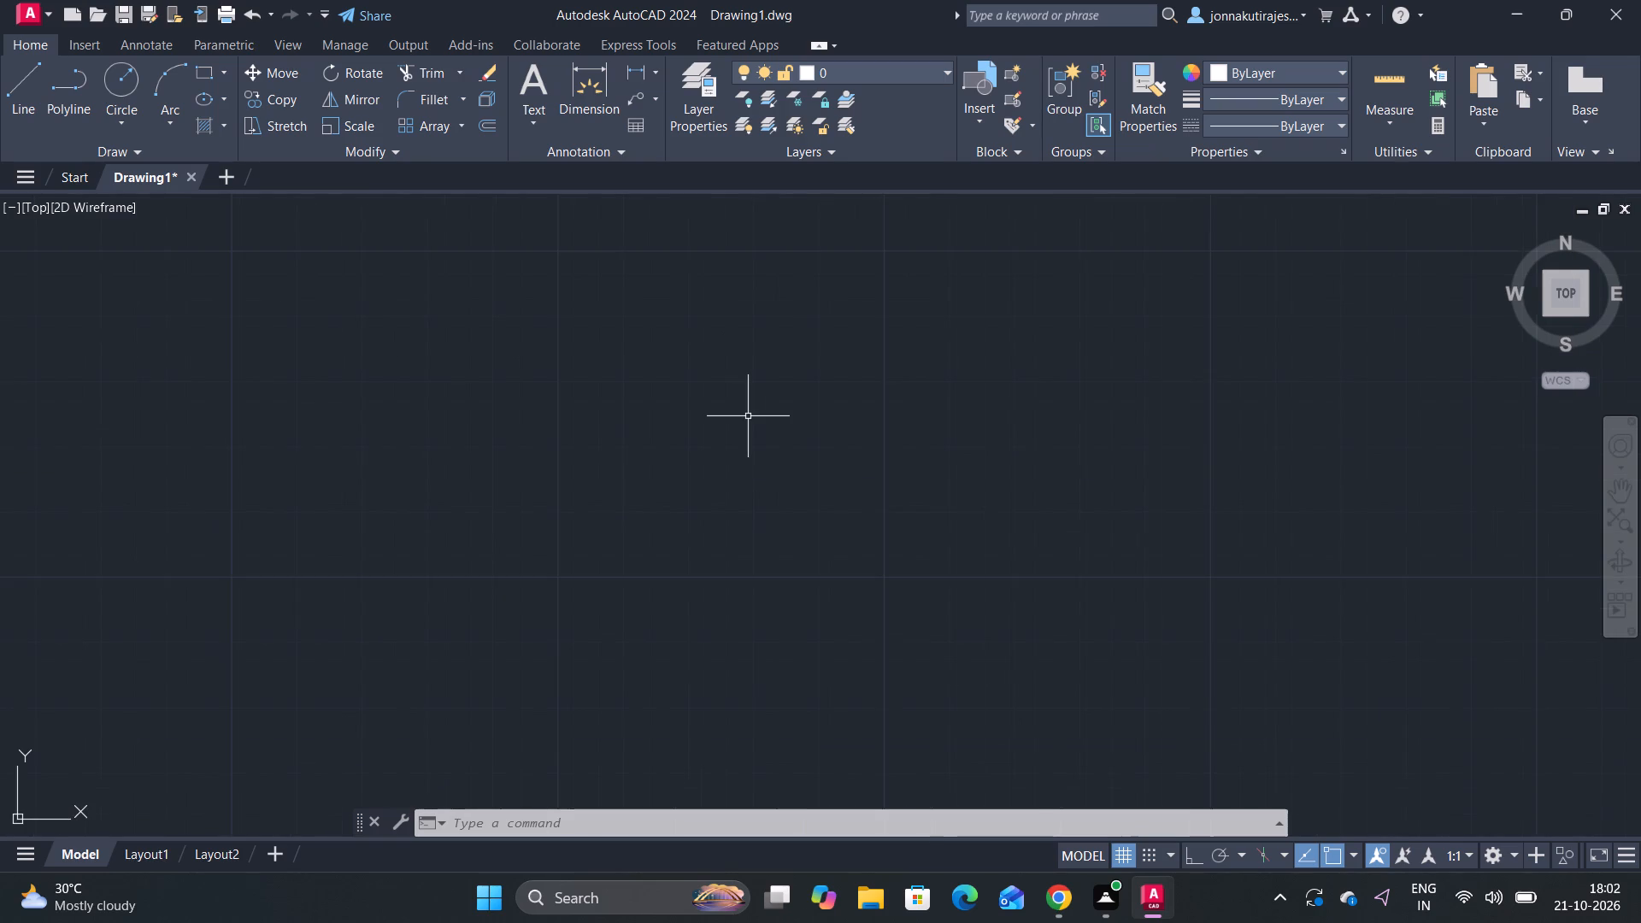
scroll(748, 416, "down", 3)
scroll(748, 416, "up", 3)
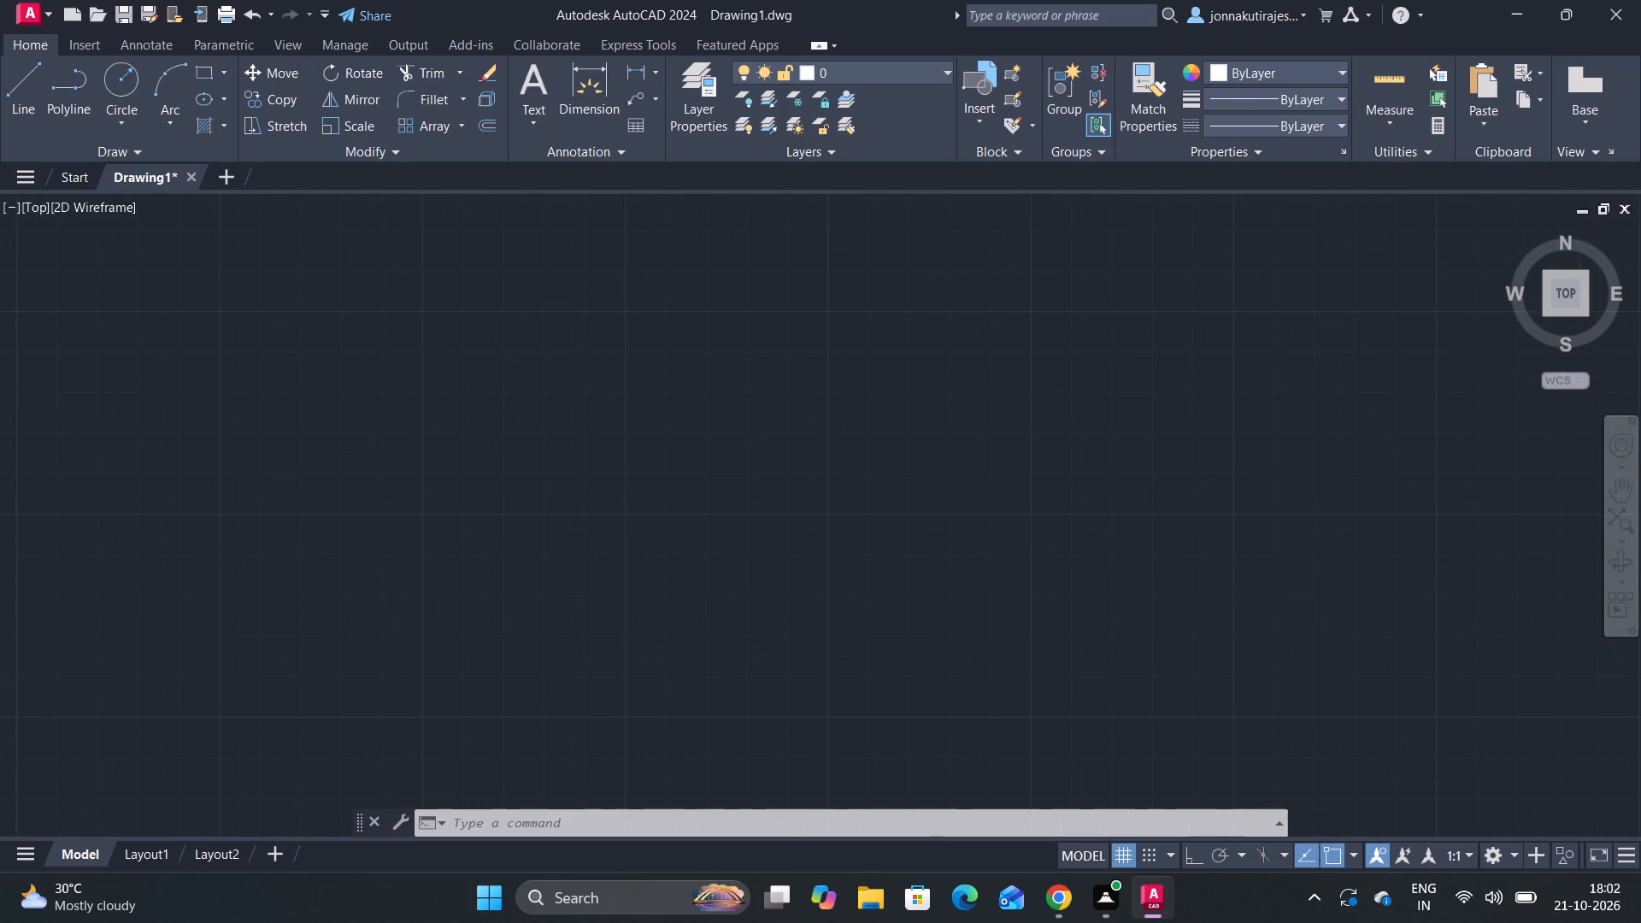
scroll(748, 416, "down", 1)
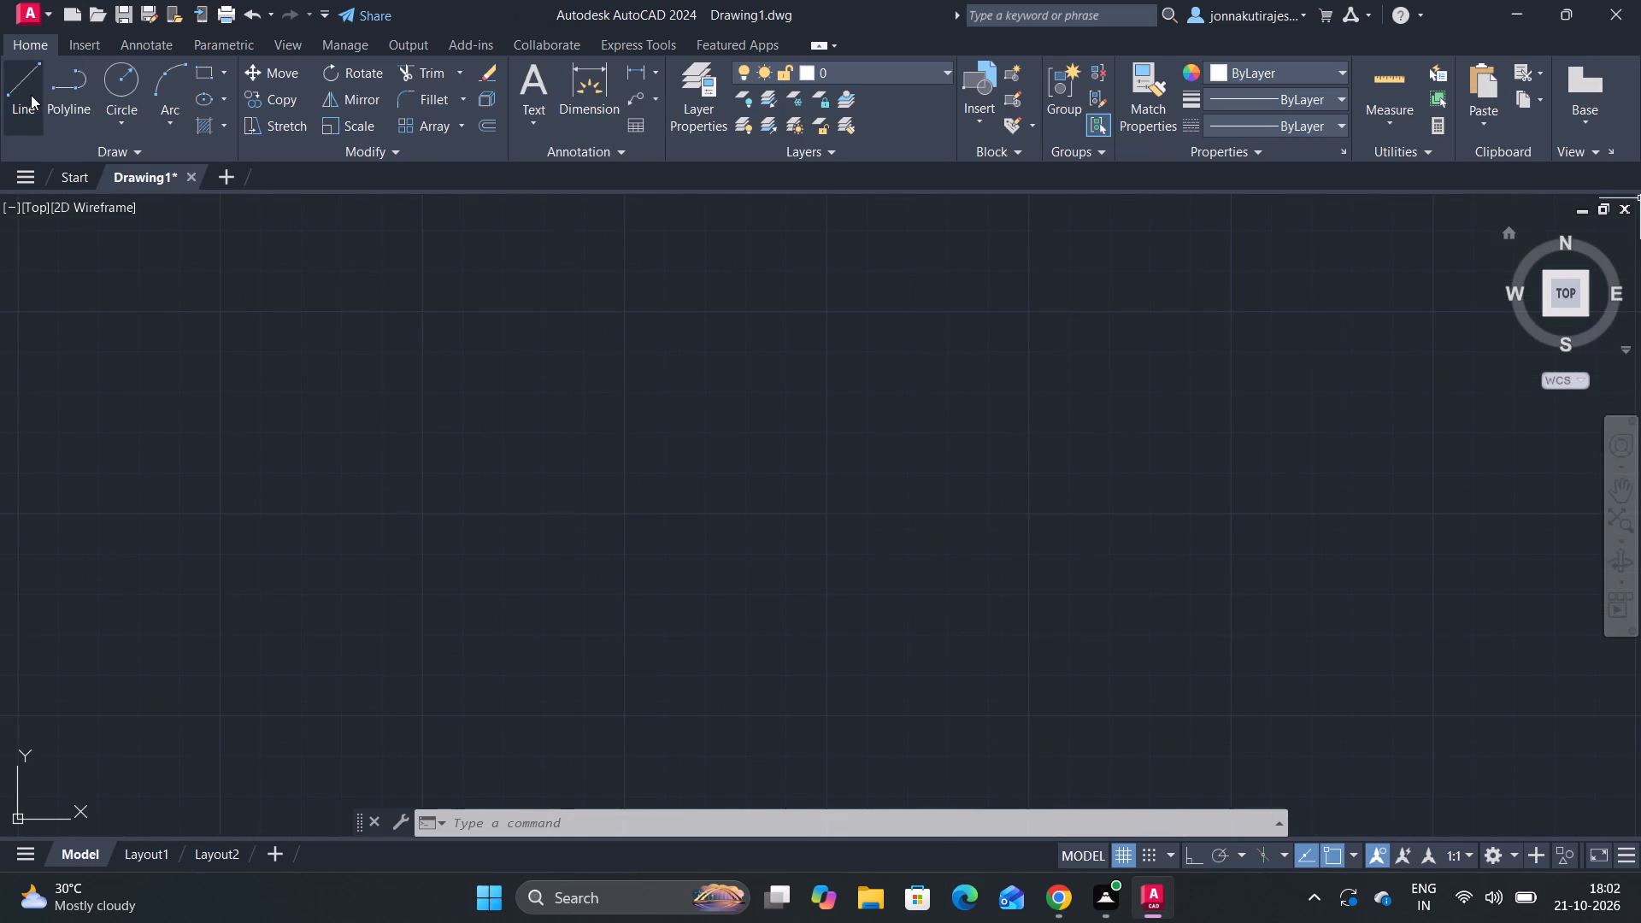
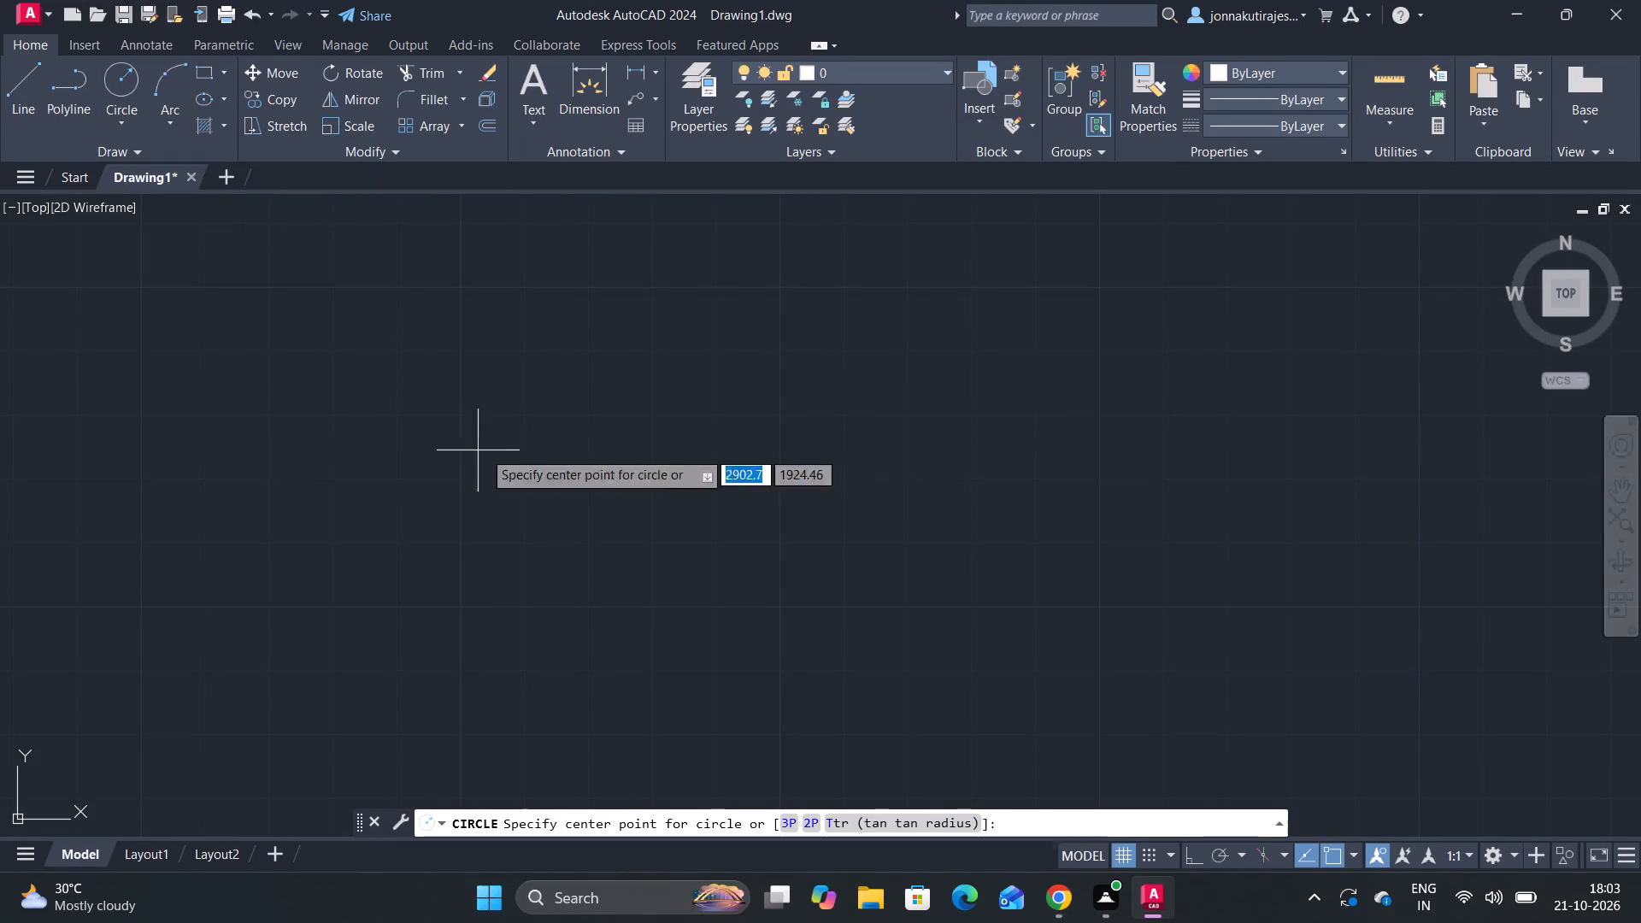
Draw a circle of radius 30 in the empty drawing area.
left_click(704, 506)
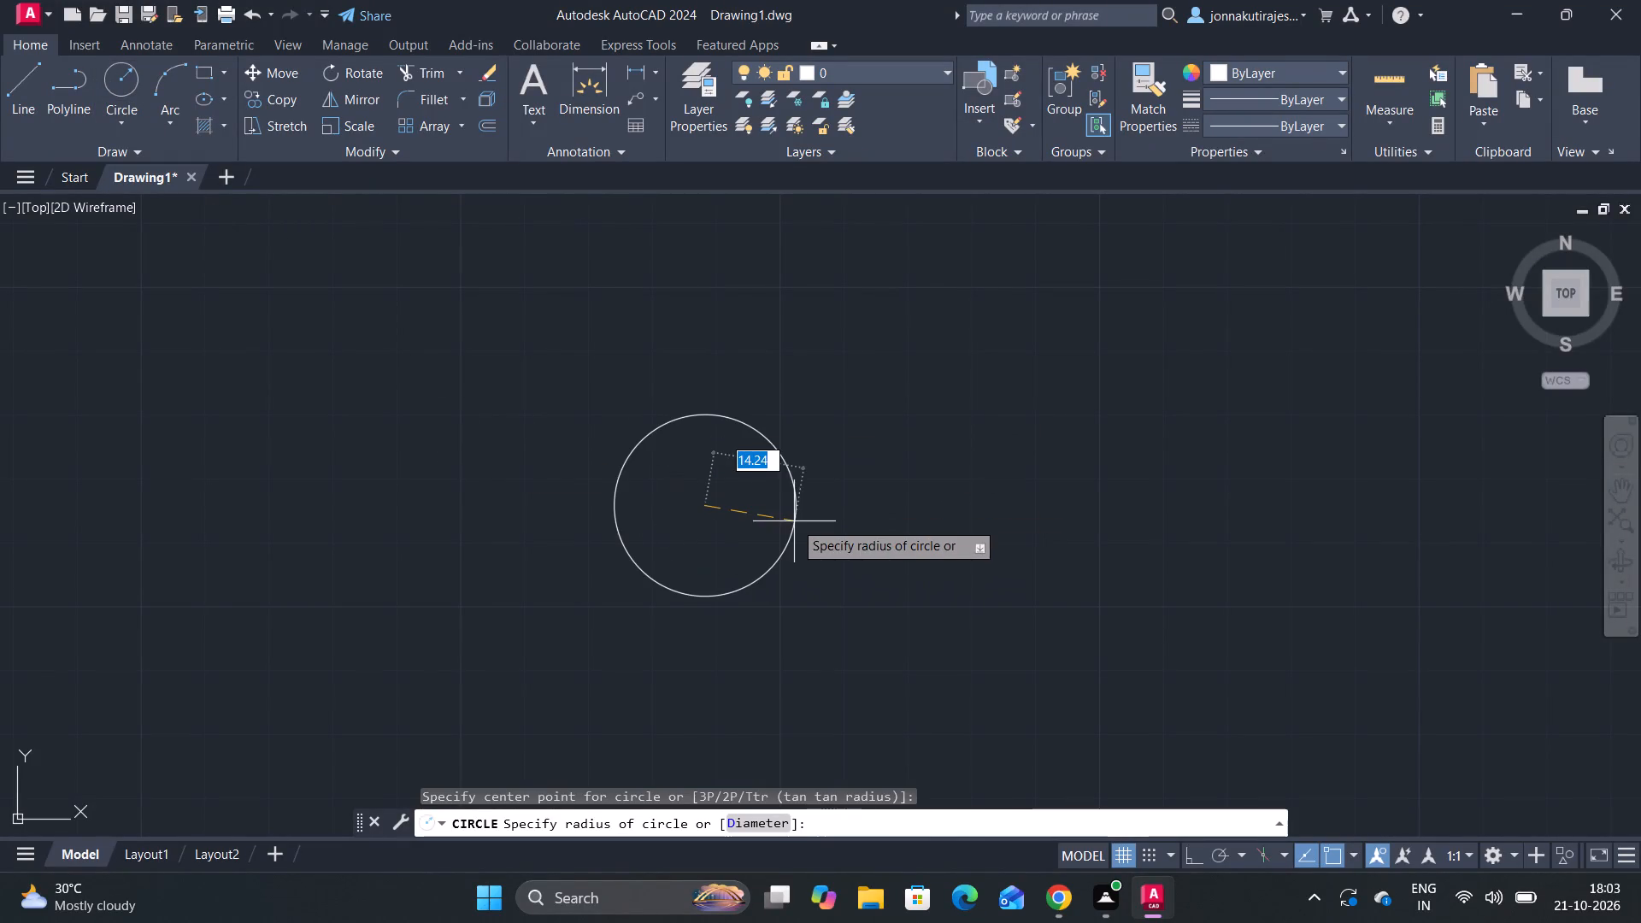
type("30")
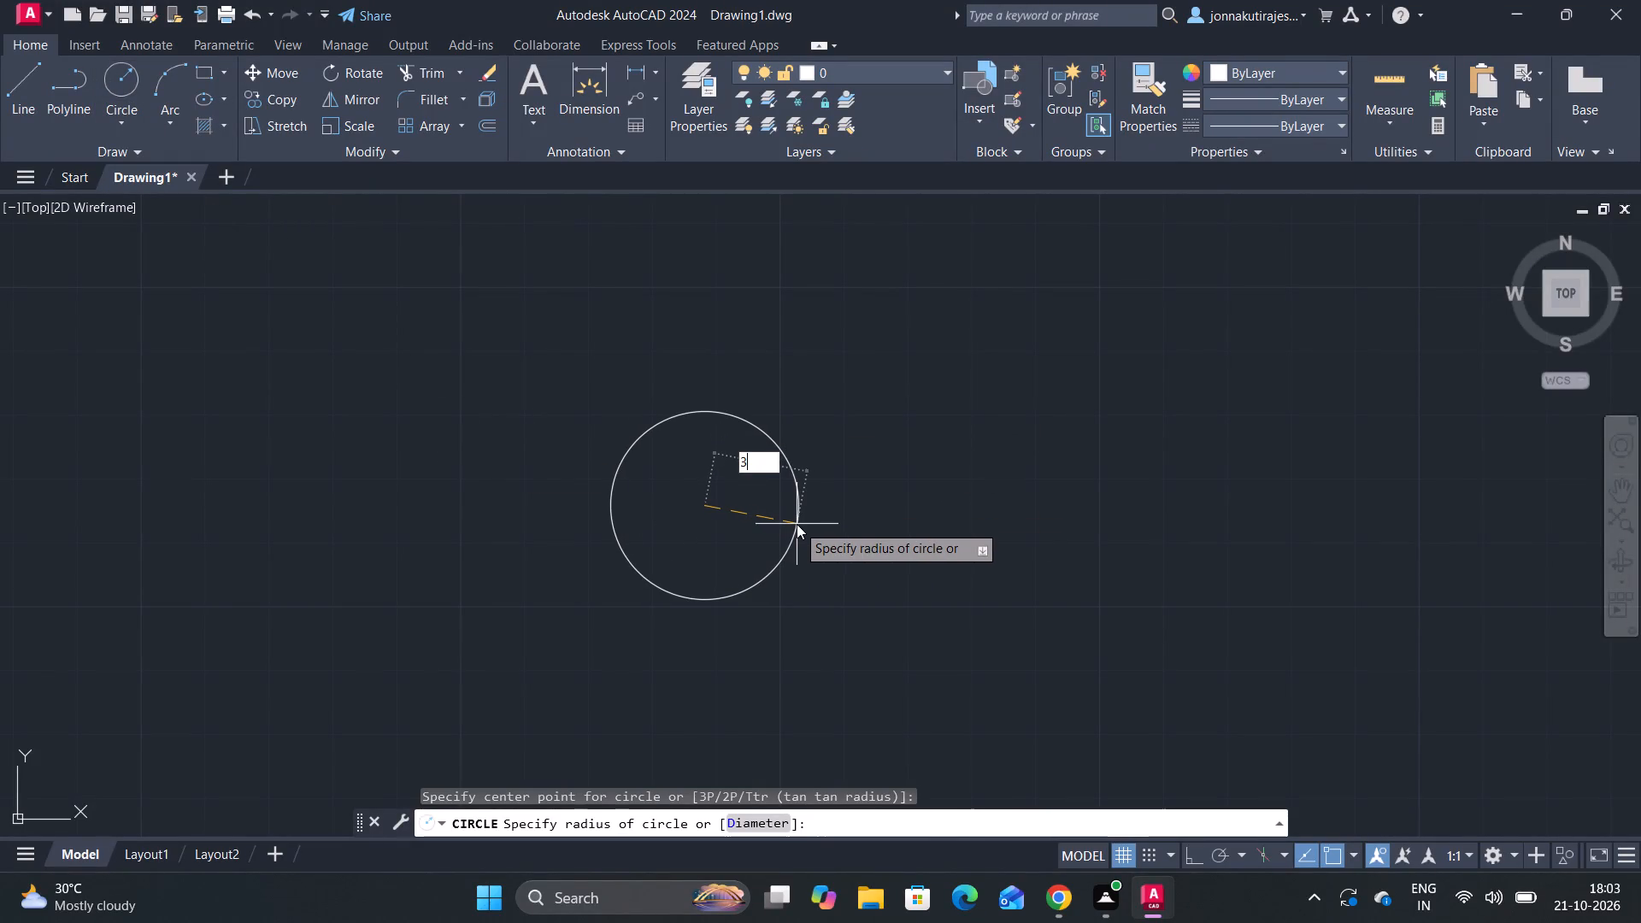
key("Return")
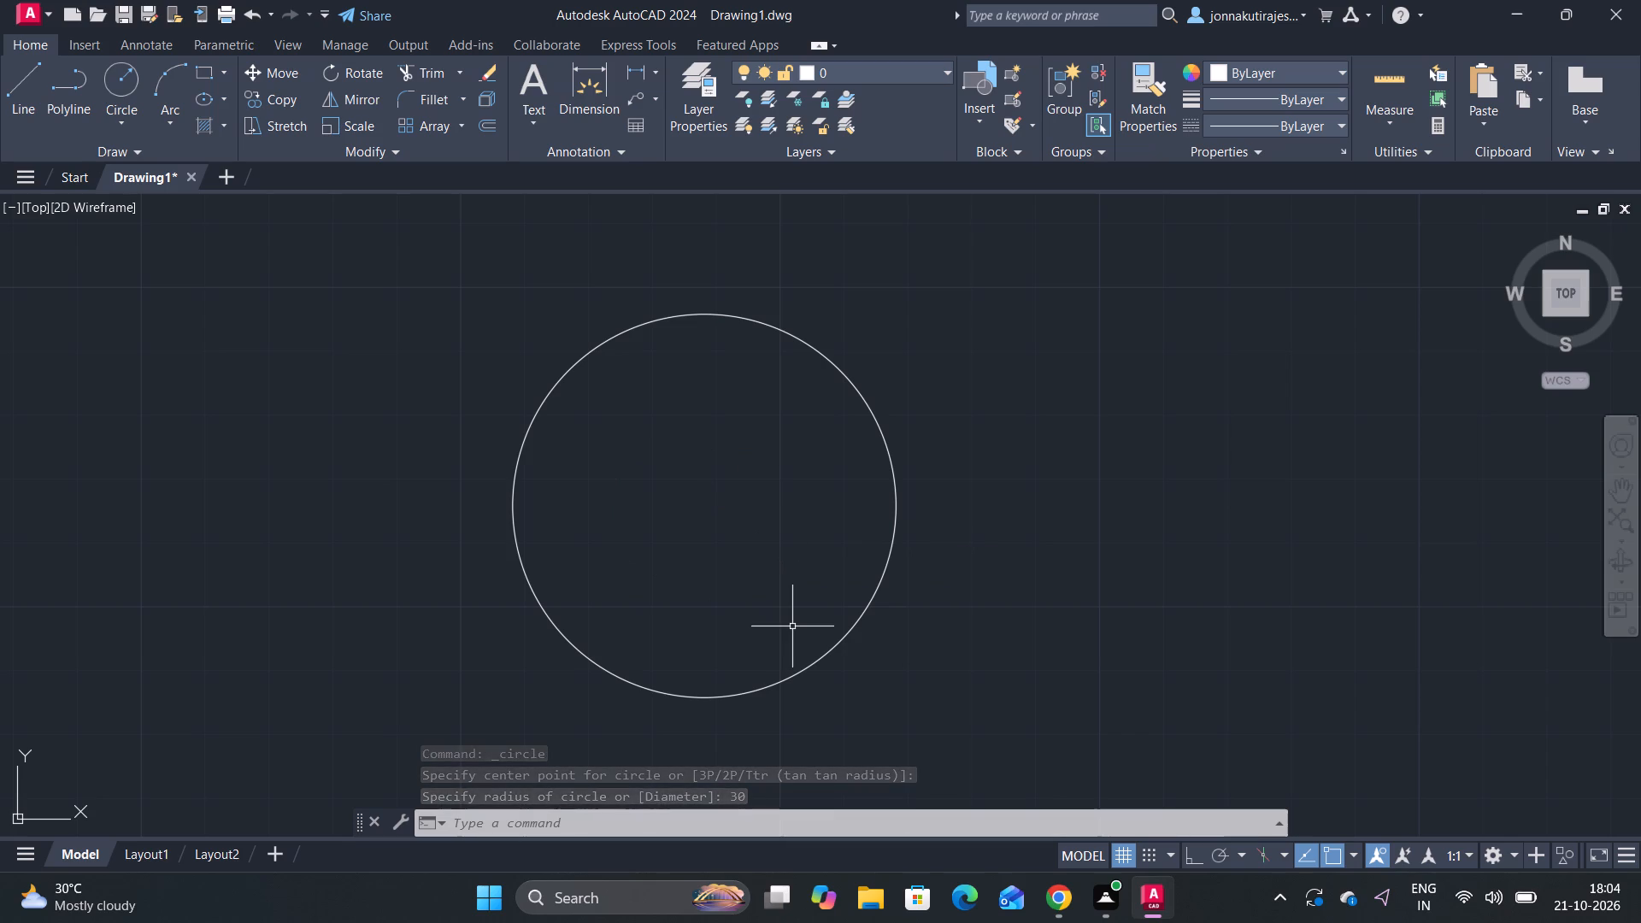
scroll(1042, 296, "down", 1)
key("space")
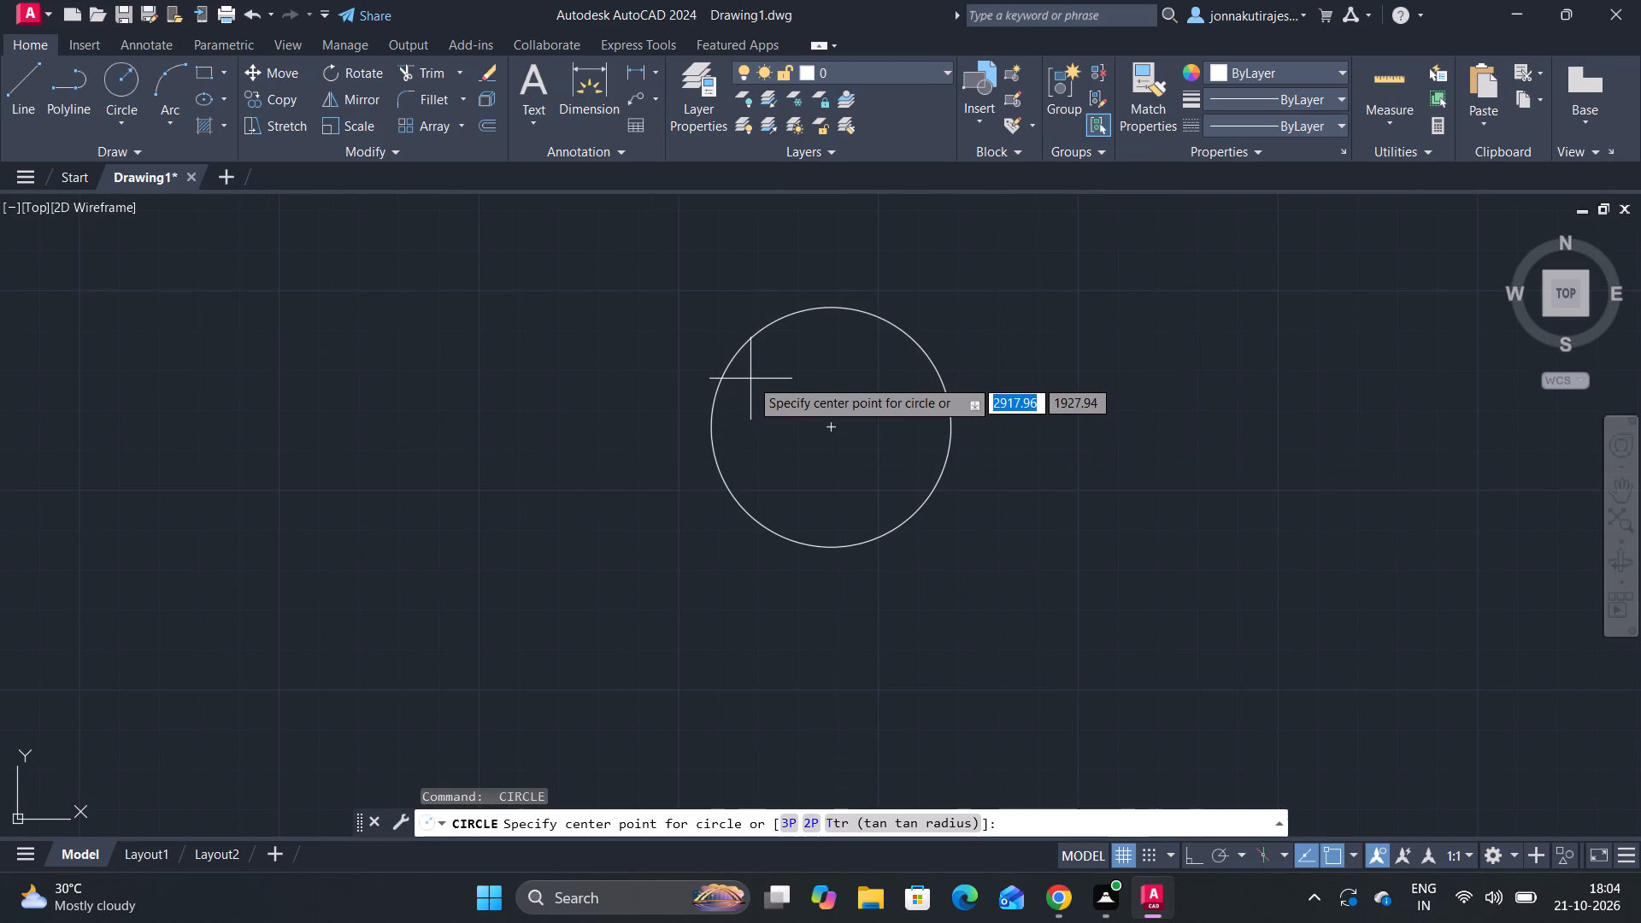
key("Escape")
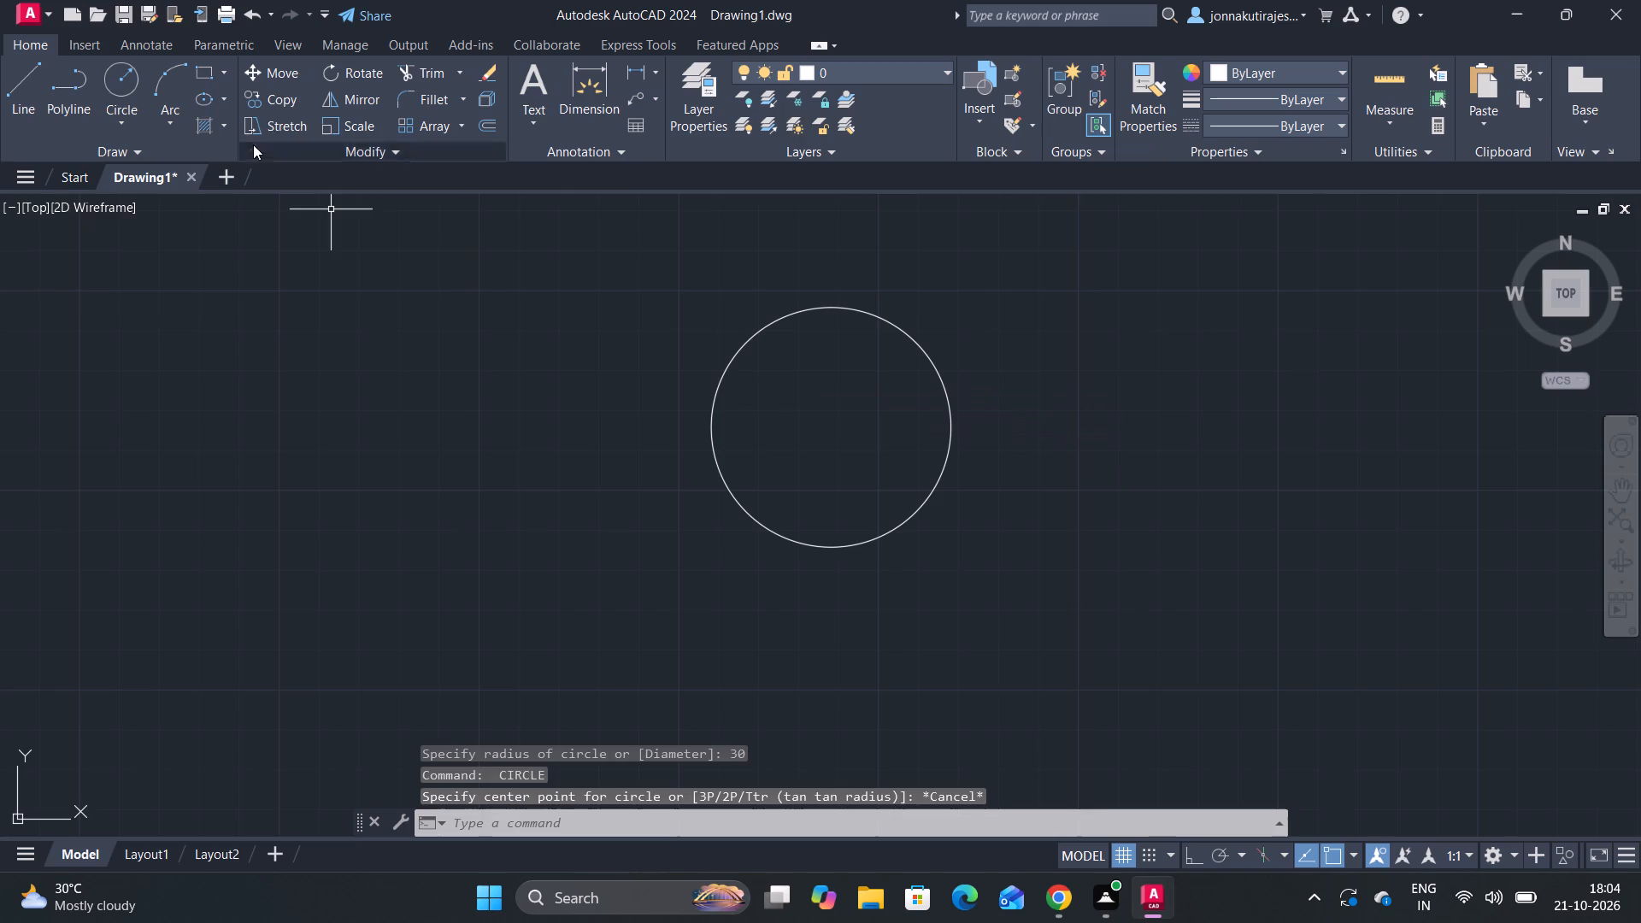
Turn on Ortho mode and draw a 90-unit horizontal line rightward from the circle's center.
left_click(3, 77)
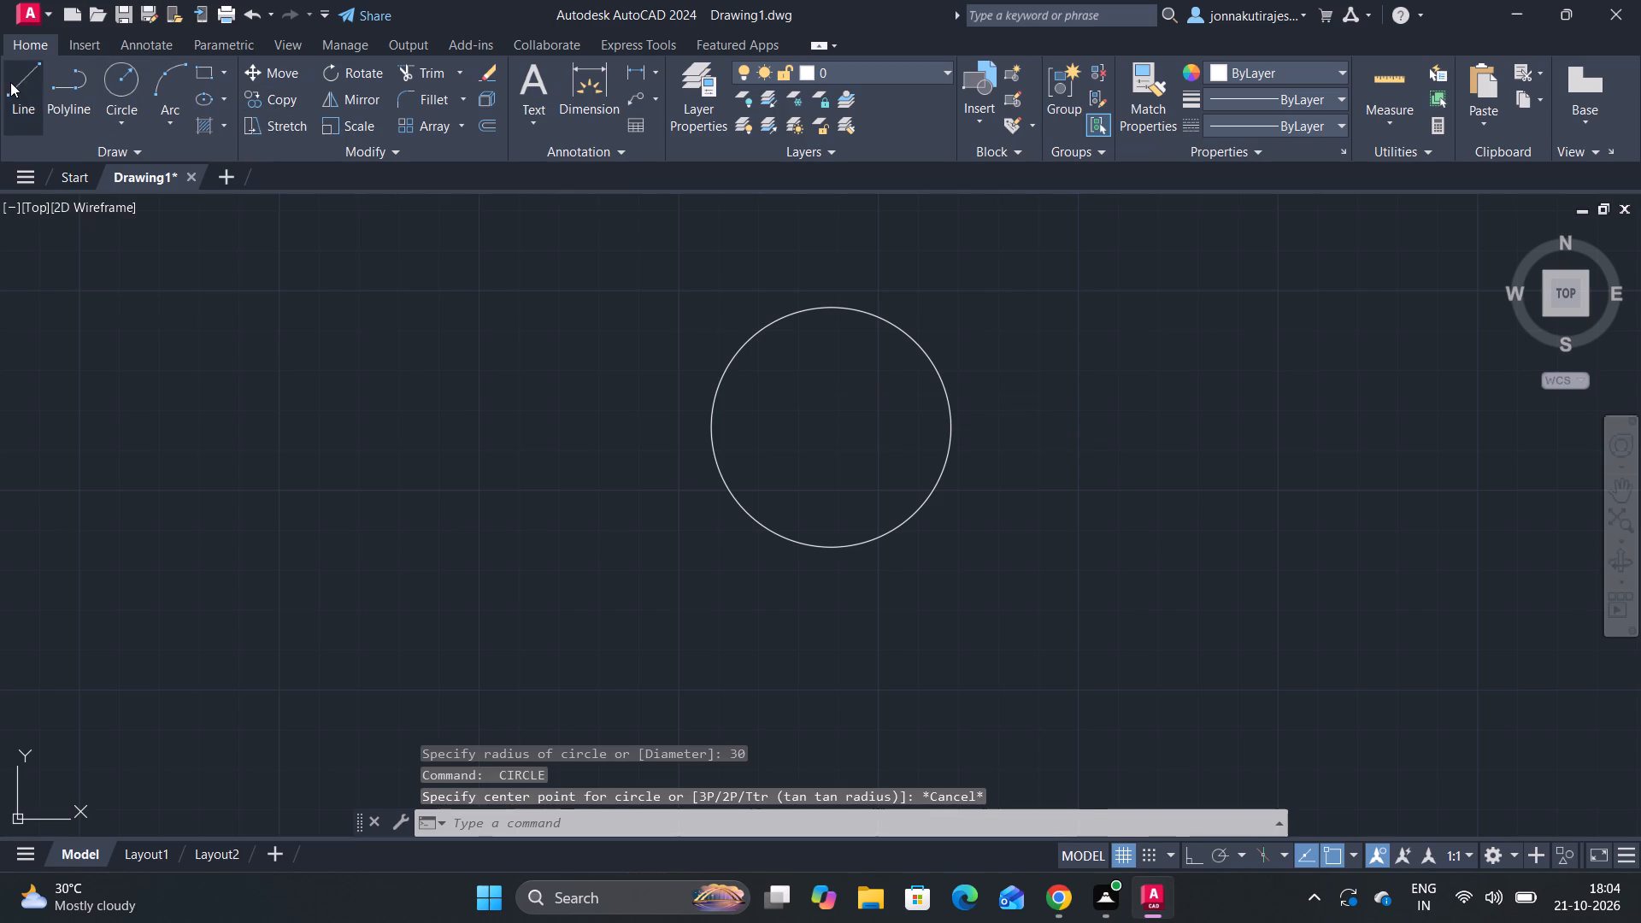
left_click(12, 82)
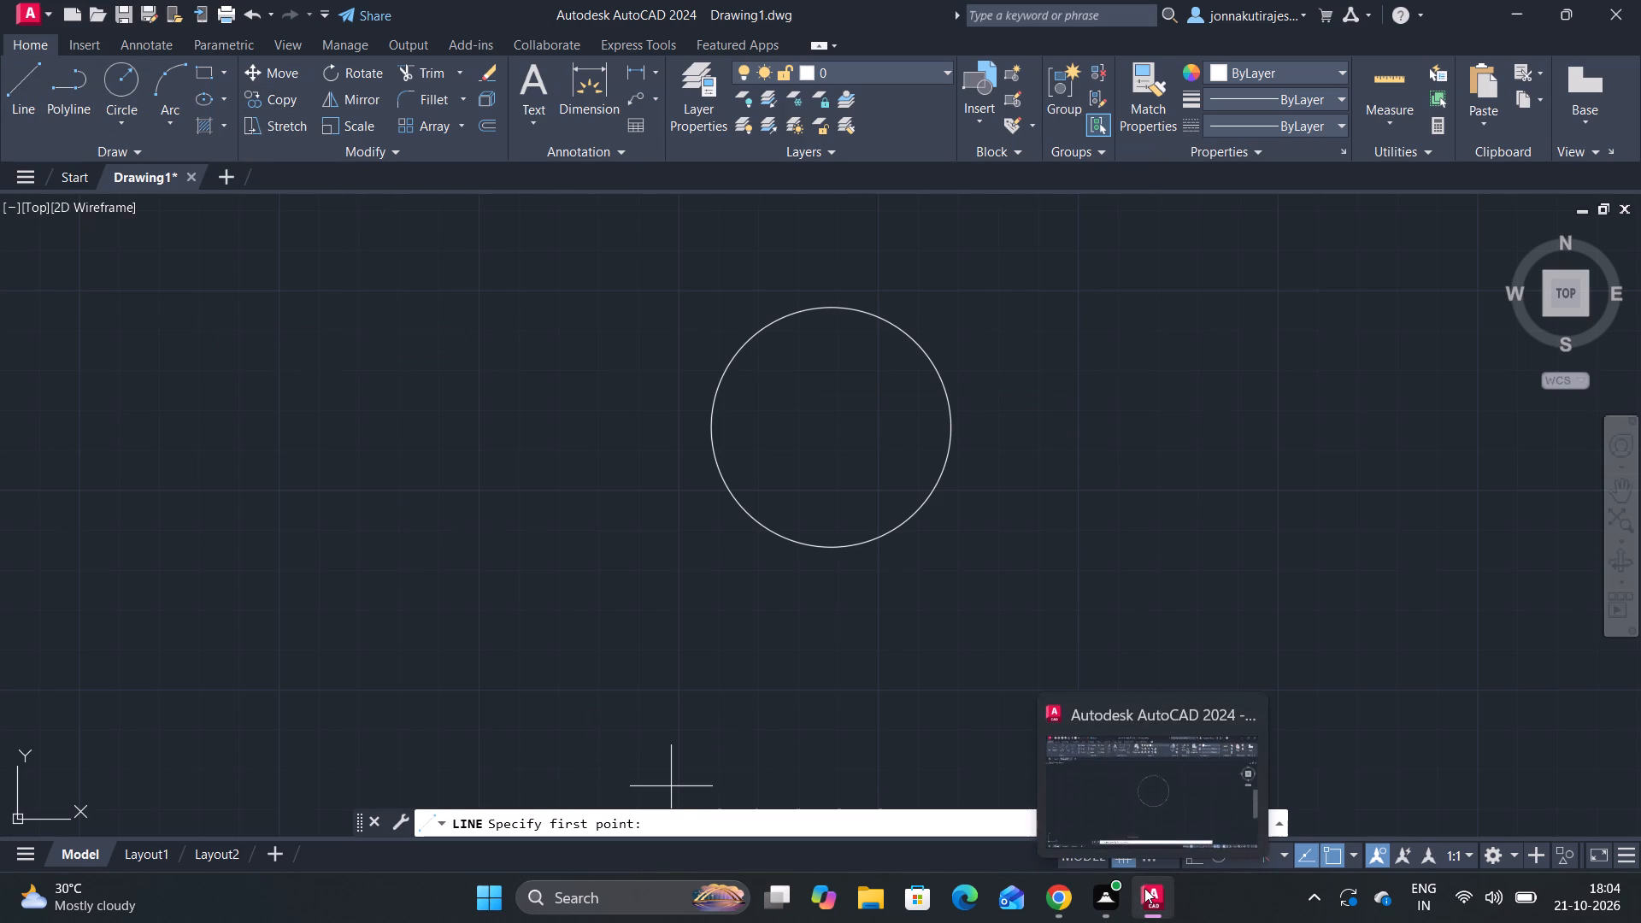
key("F8")
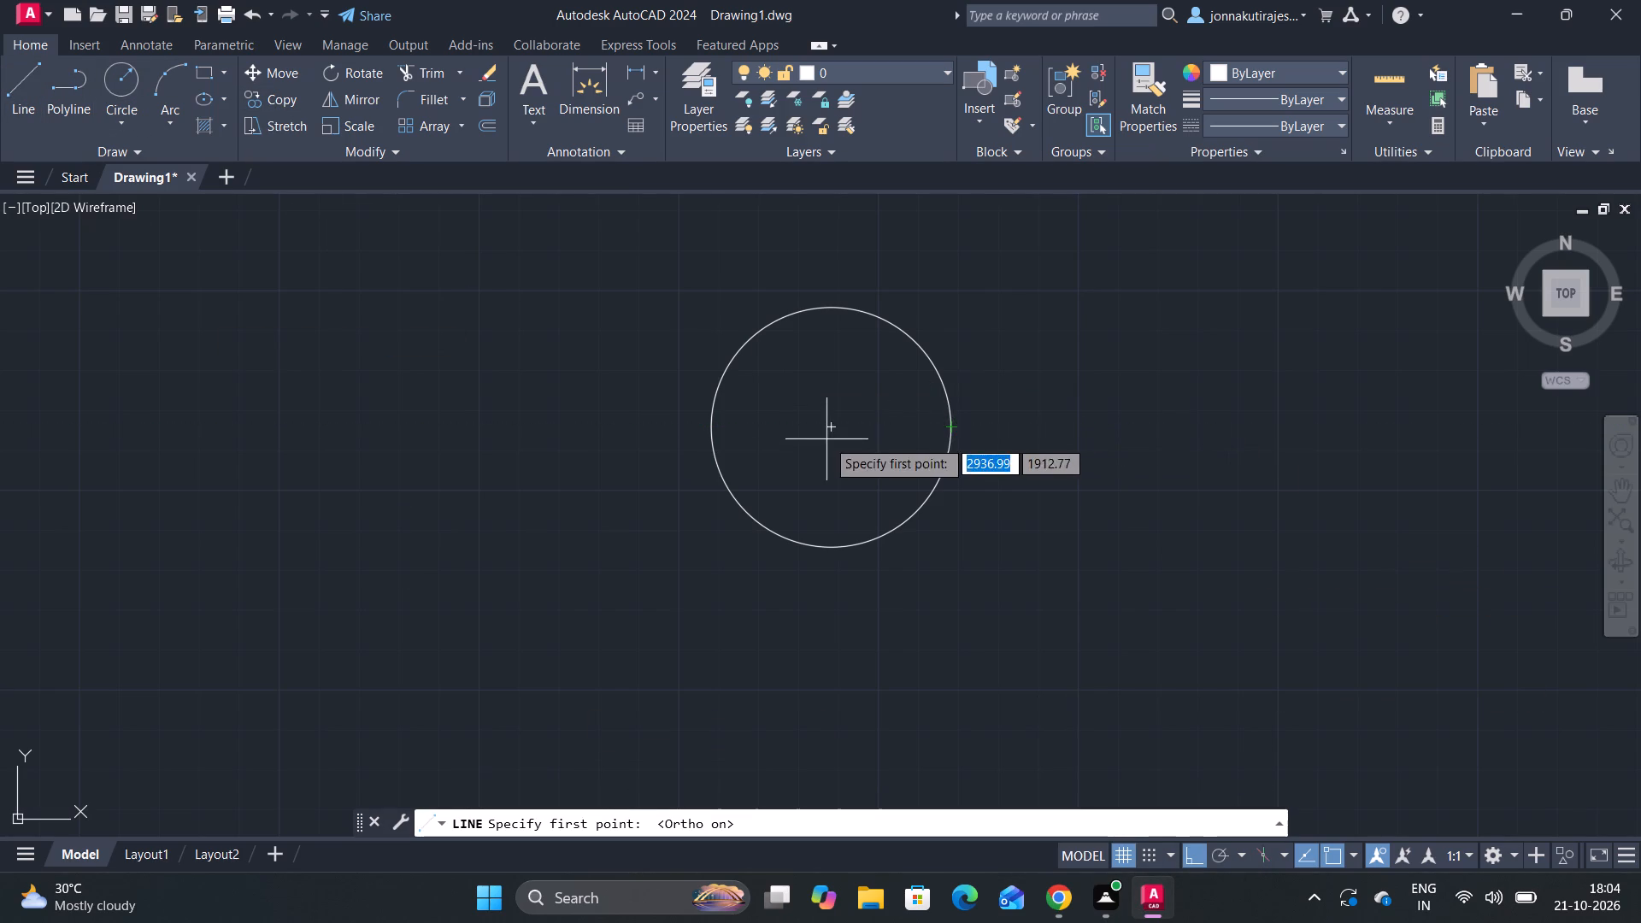
left_click_drag(832, 423, 844, 426)
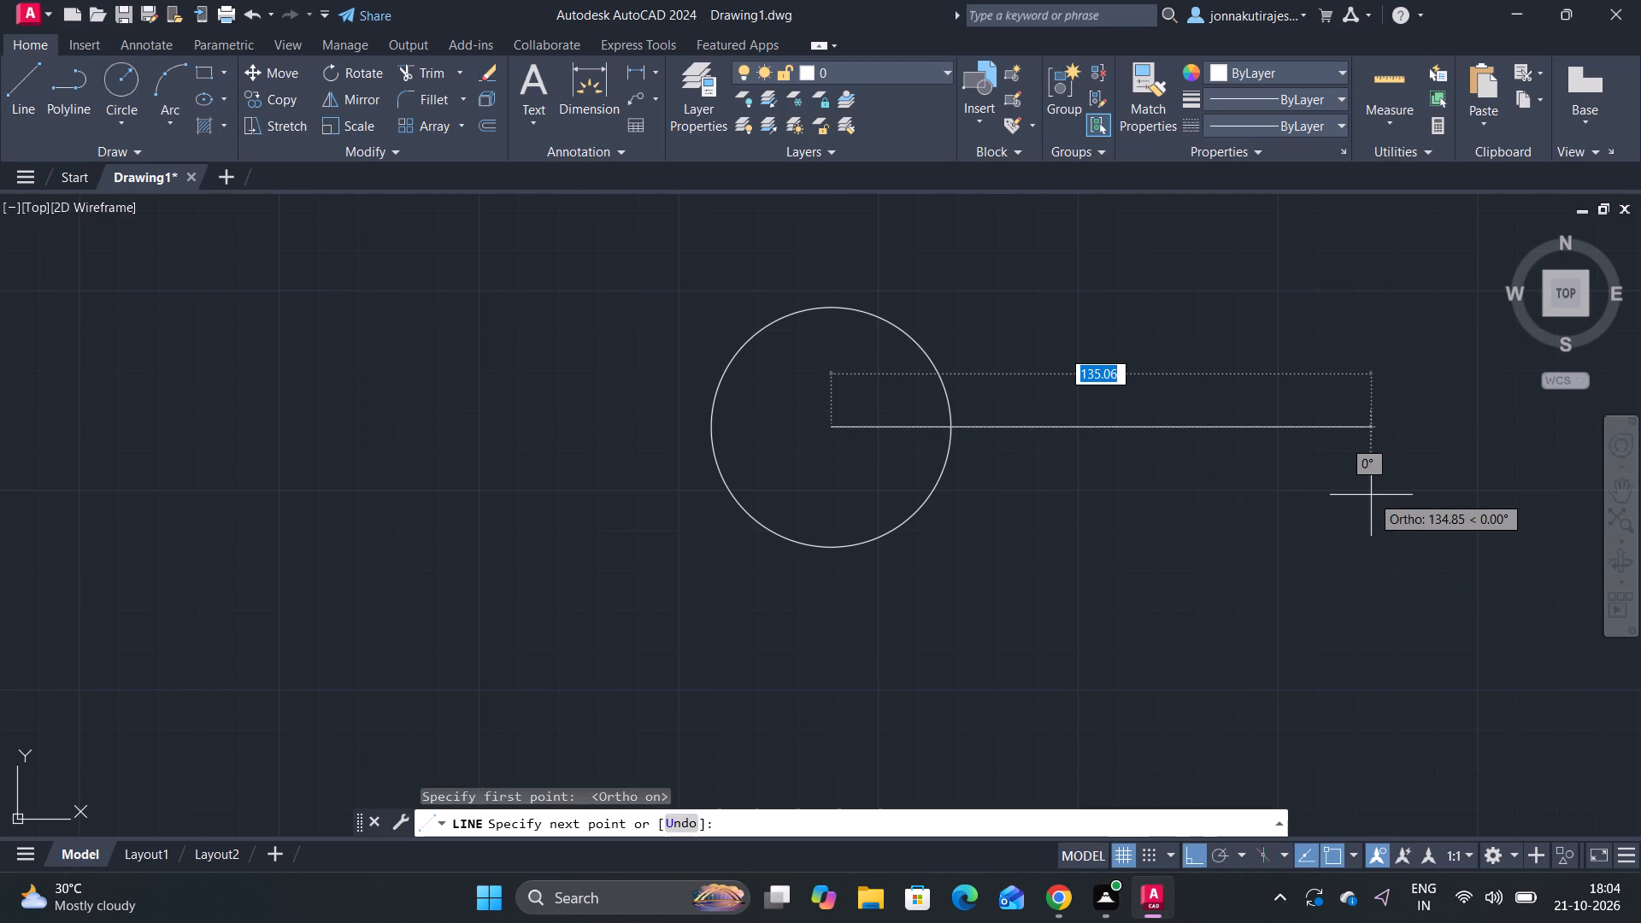
type("90")
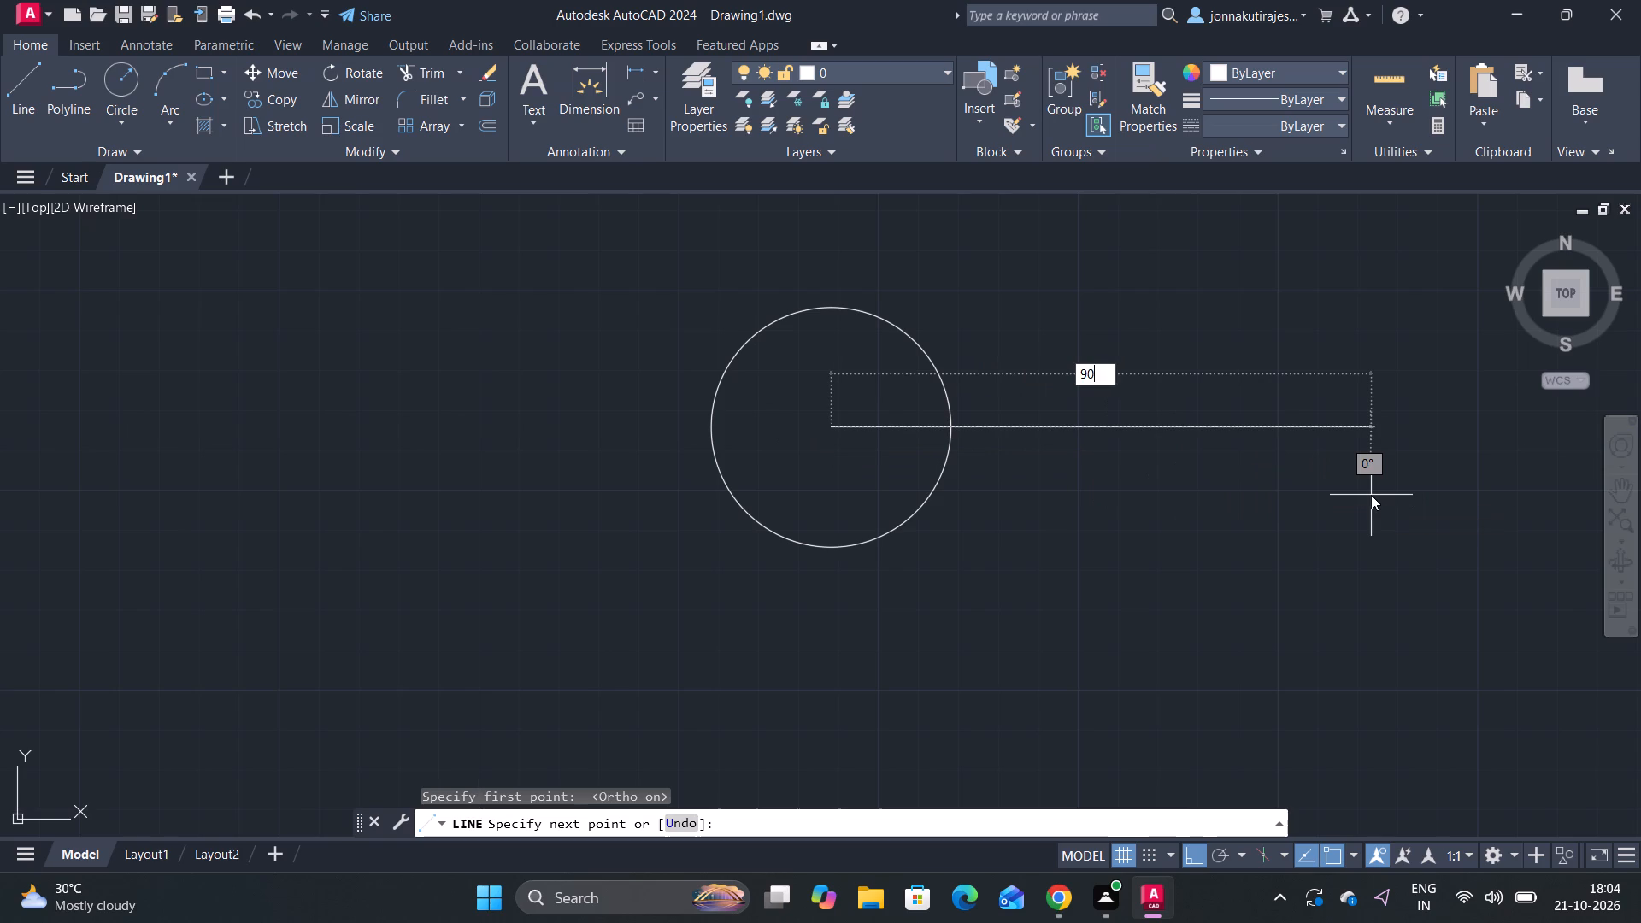
key("Return")
key("space")
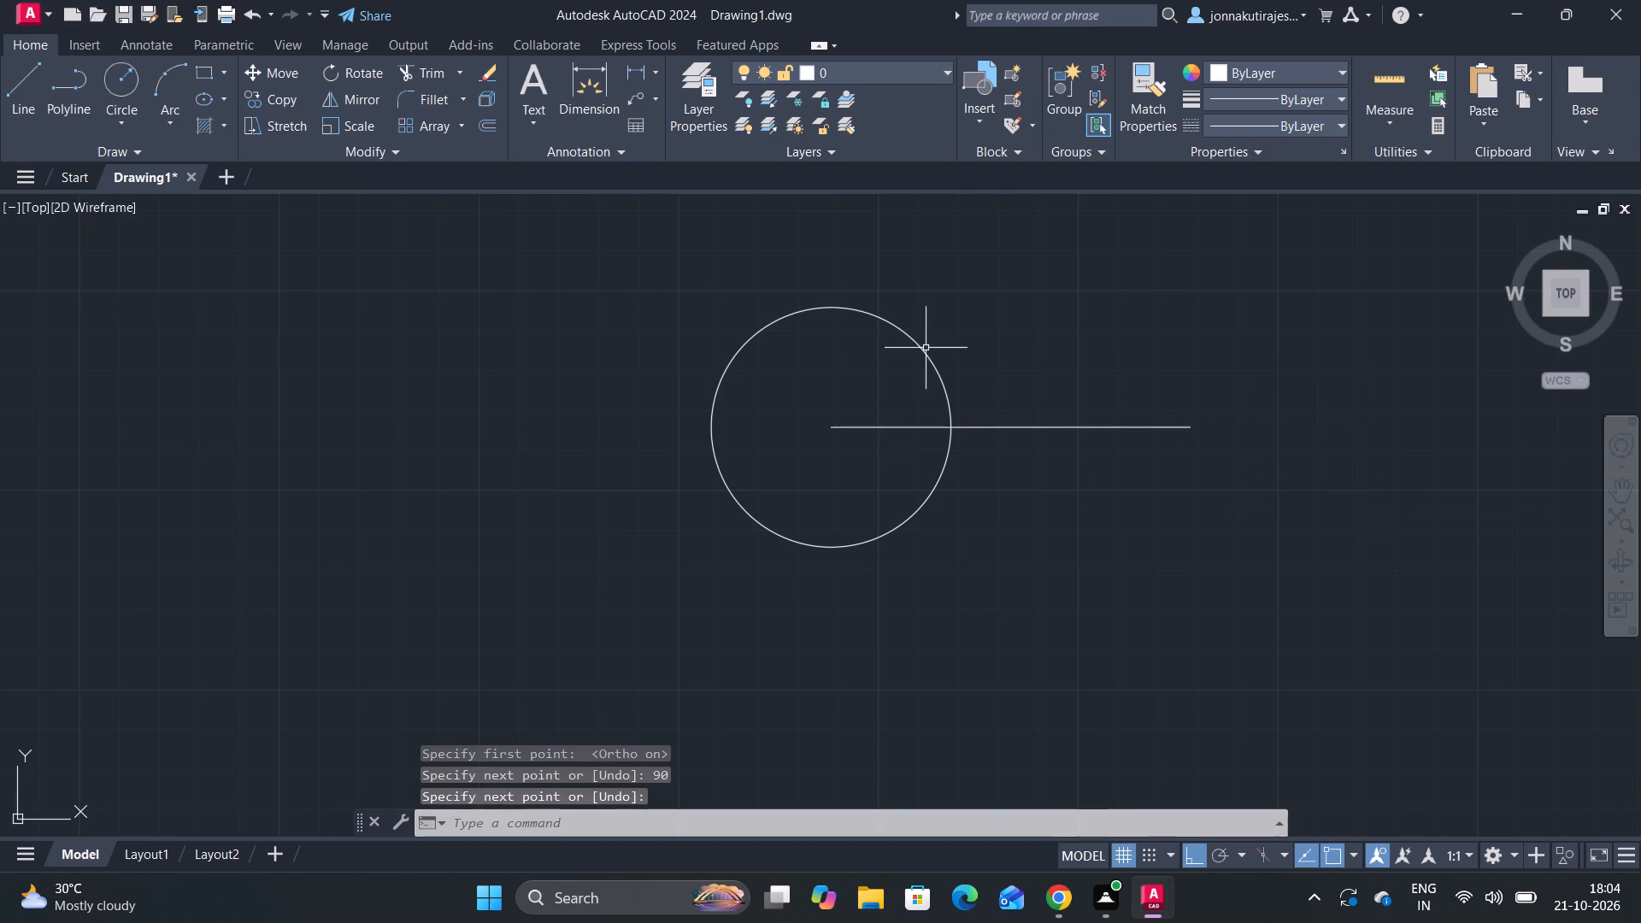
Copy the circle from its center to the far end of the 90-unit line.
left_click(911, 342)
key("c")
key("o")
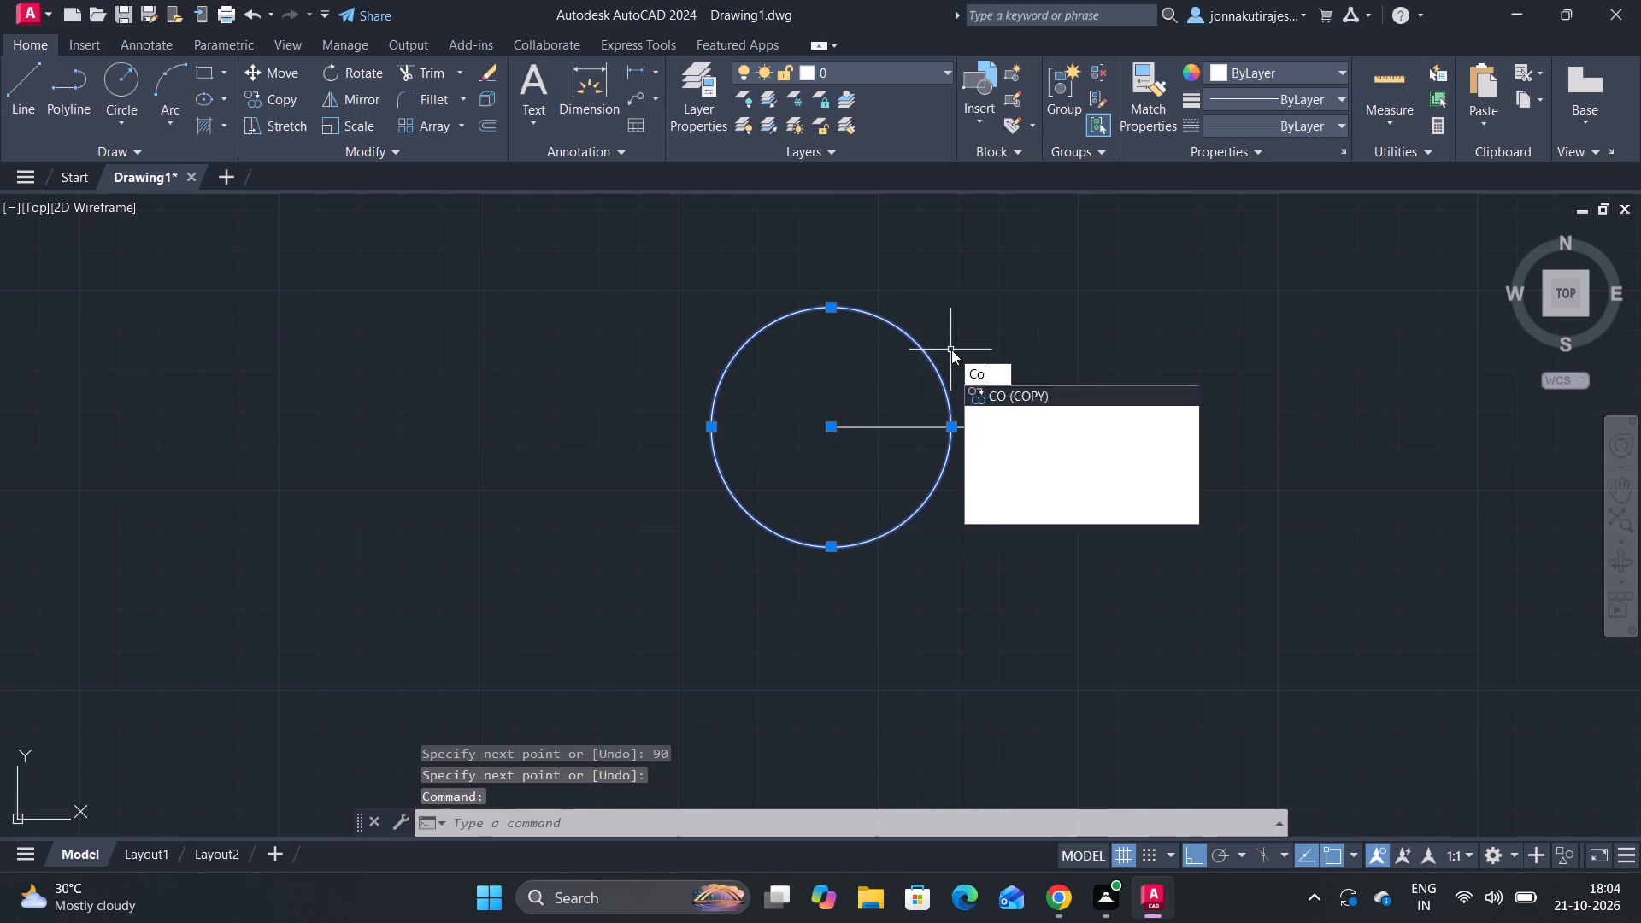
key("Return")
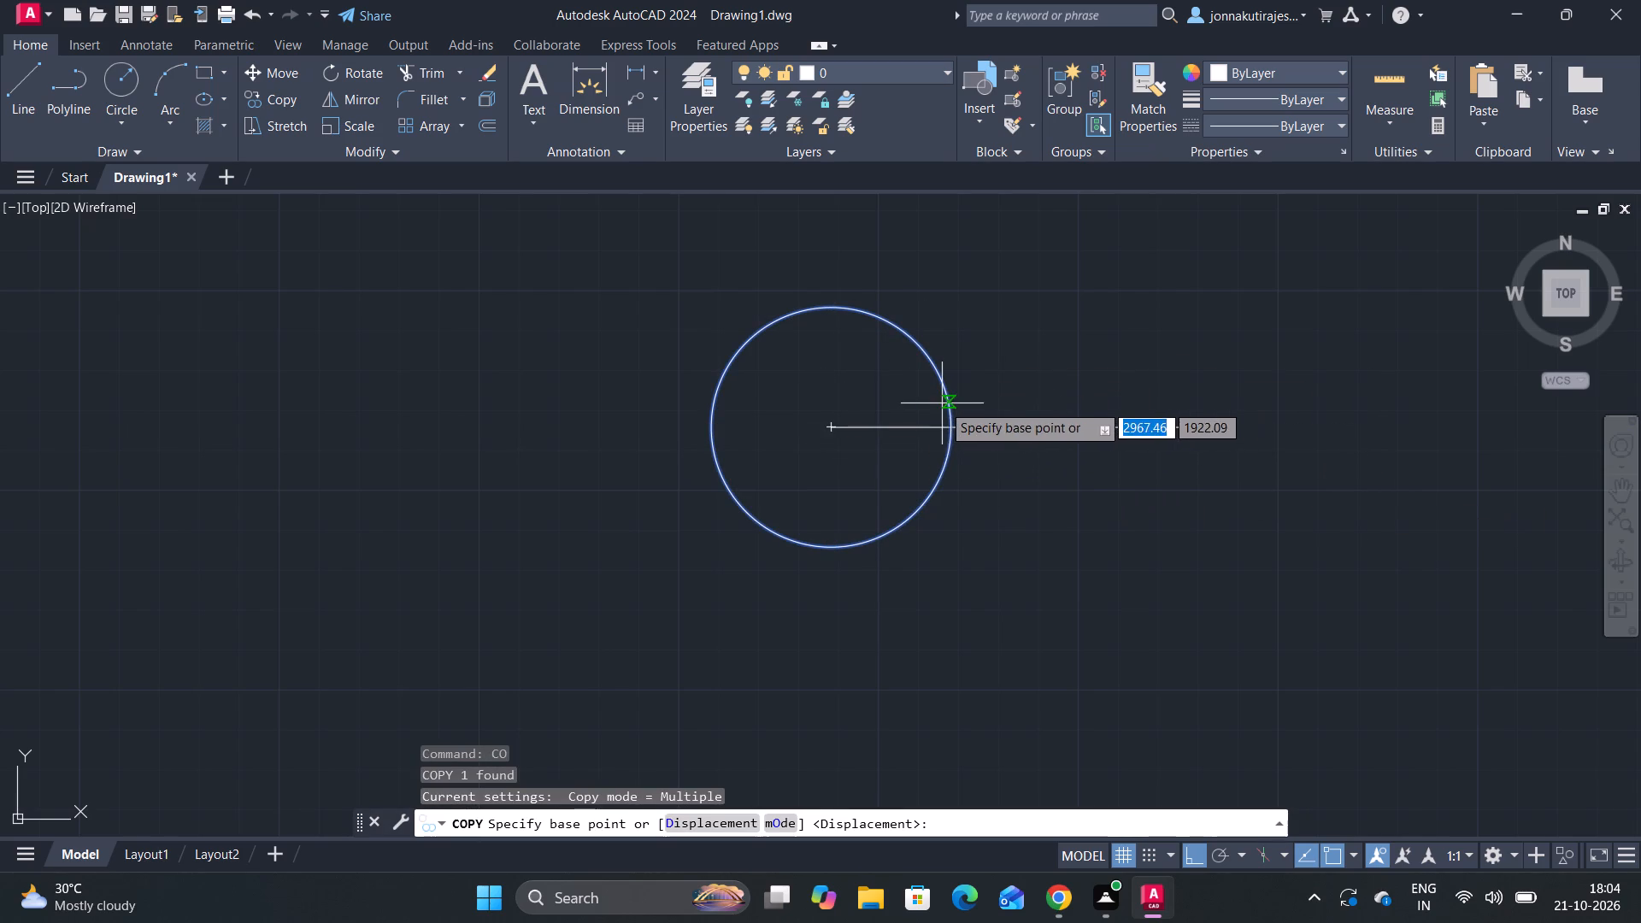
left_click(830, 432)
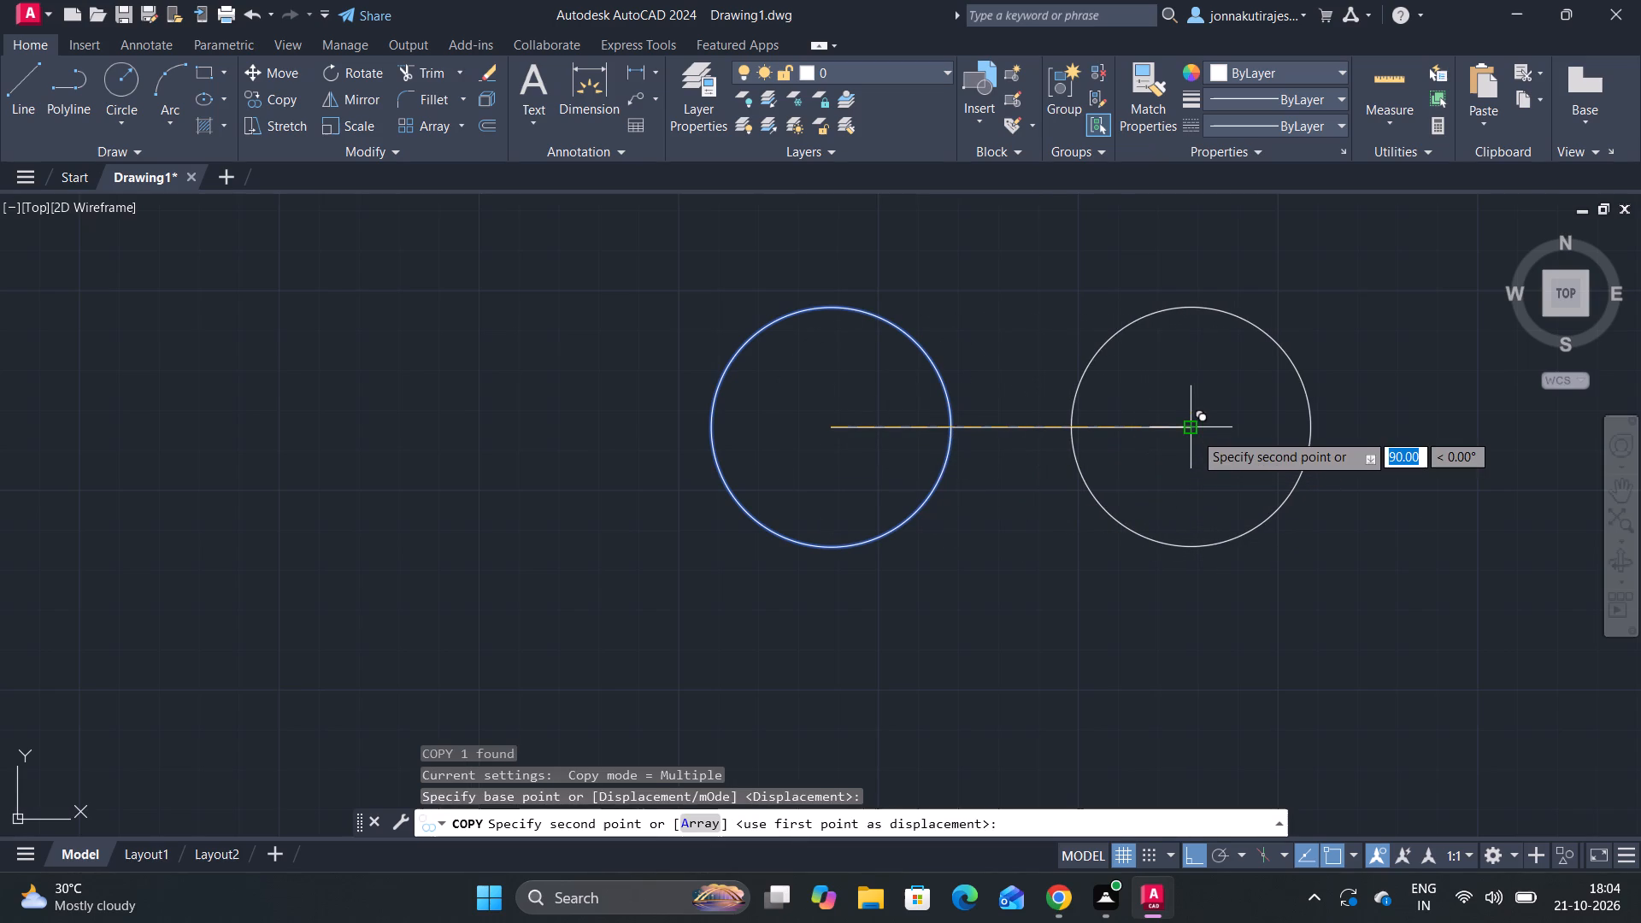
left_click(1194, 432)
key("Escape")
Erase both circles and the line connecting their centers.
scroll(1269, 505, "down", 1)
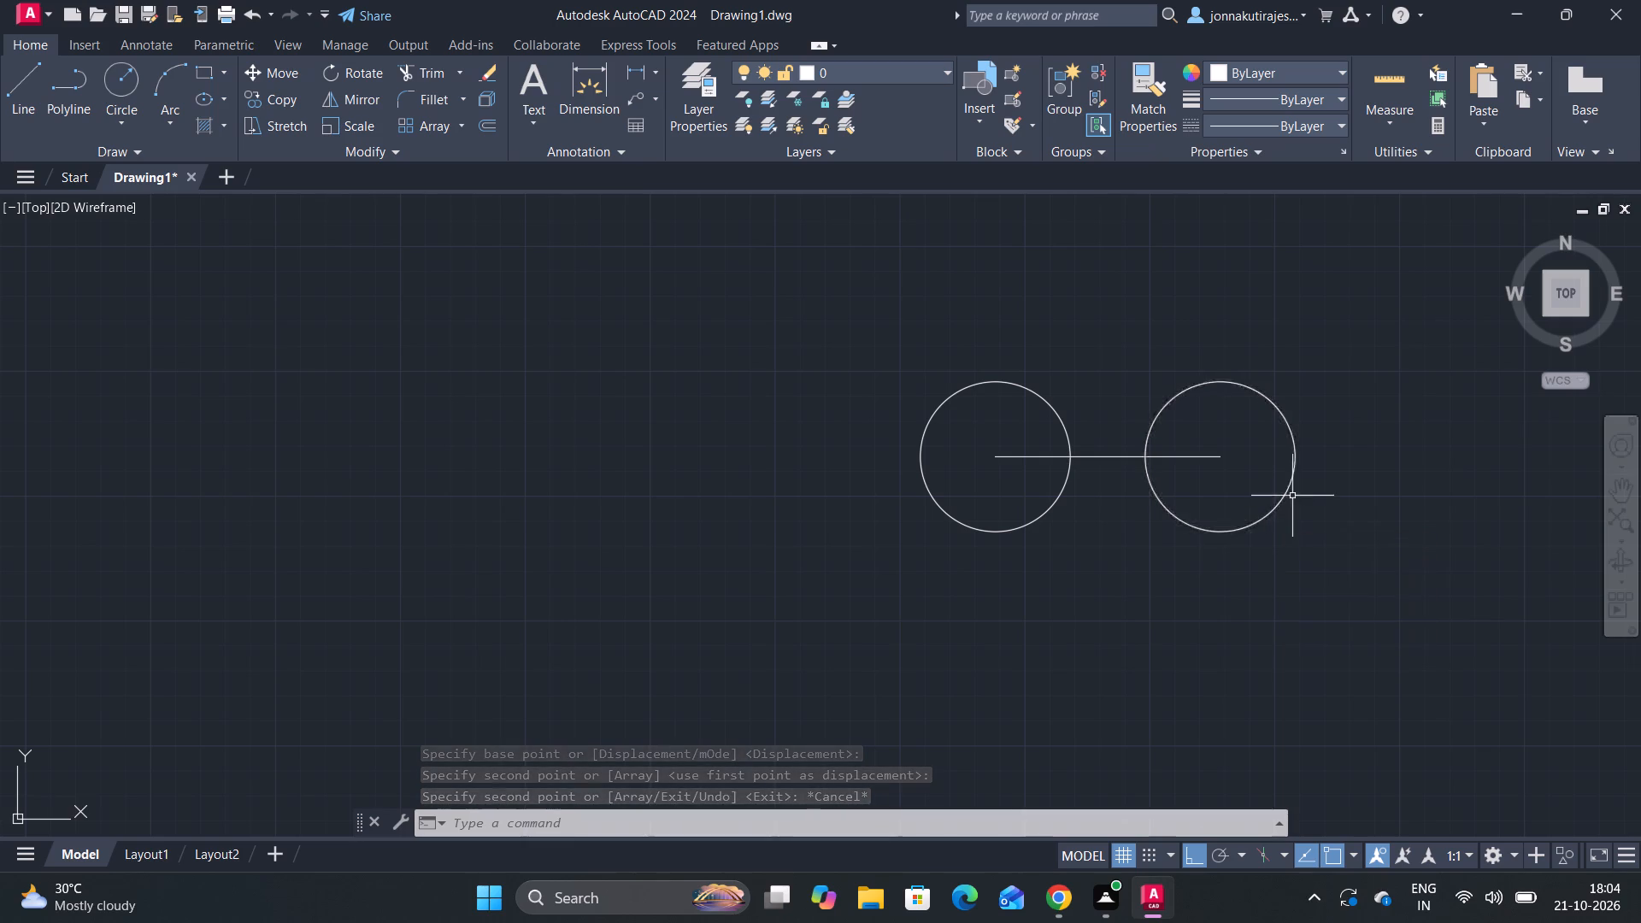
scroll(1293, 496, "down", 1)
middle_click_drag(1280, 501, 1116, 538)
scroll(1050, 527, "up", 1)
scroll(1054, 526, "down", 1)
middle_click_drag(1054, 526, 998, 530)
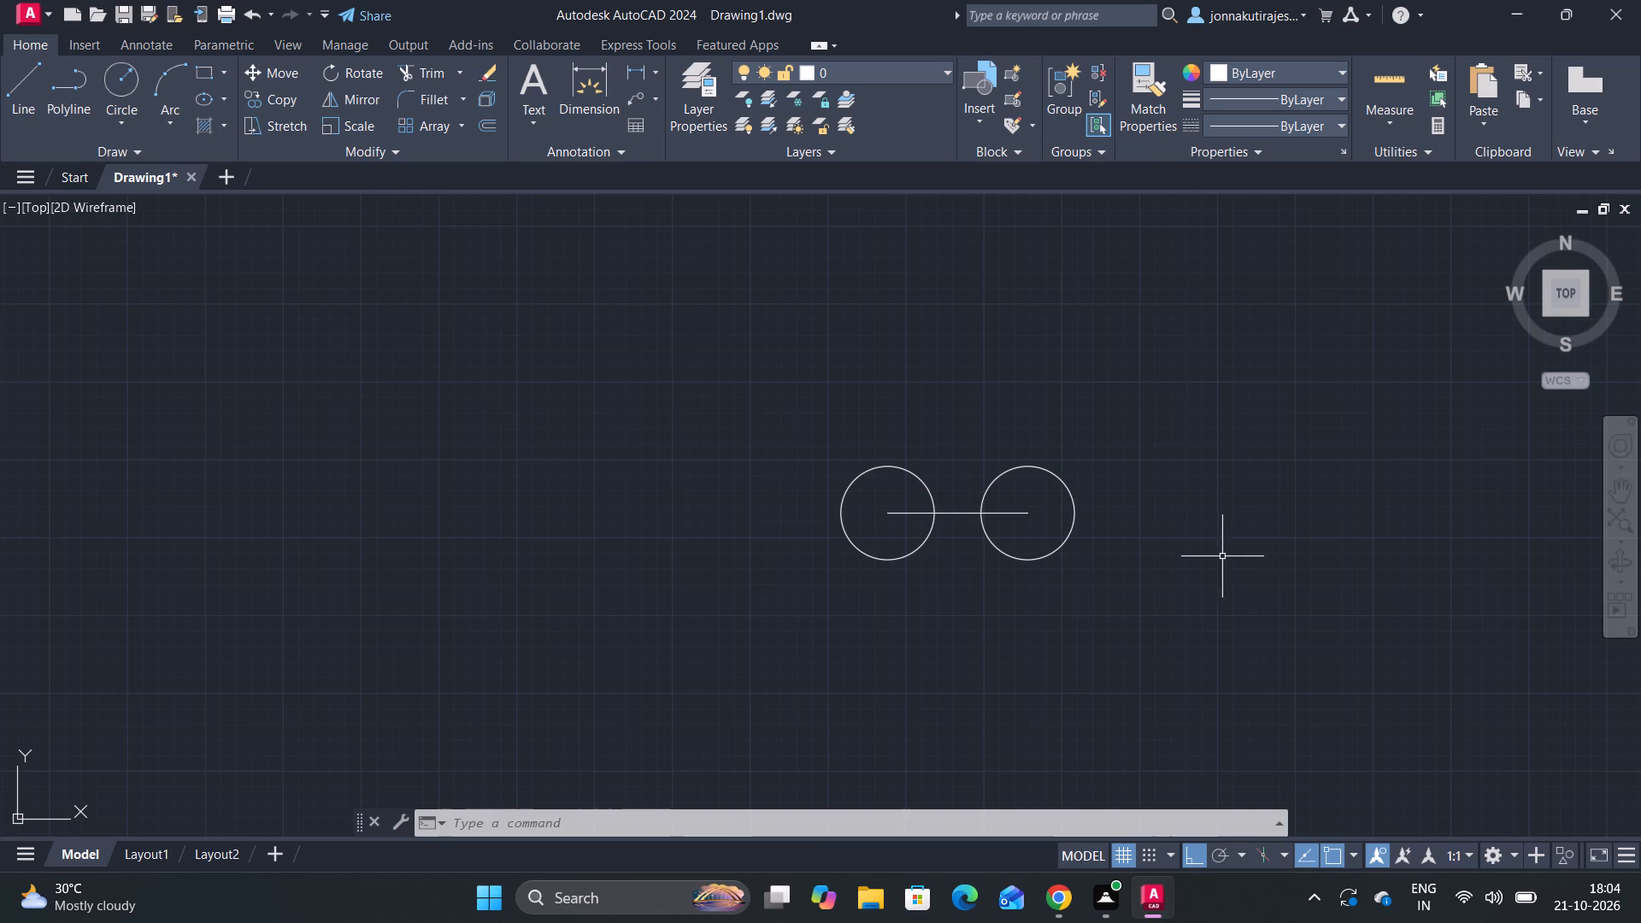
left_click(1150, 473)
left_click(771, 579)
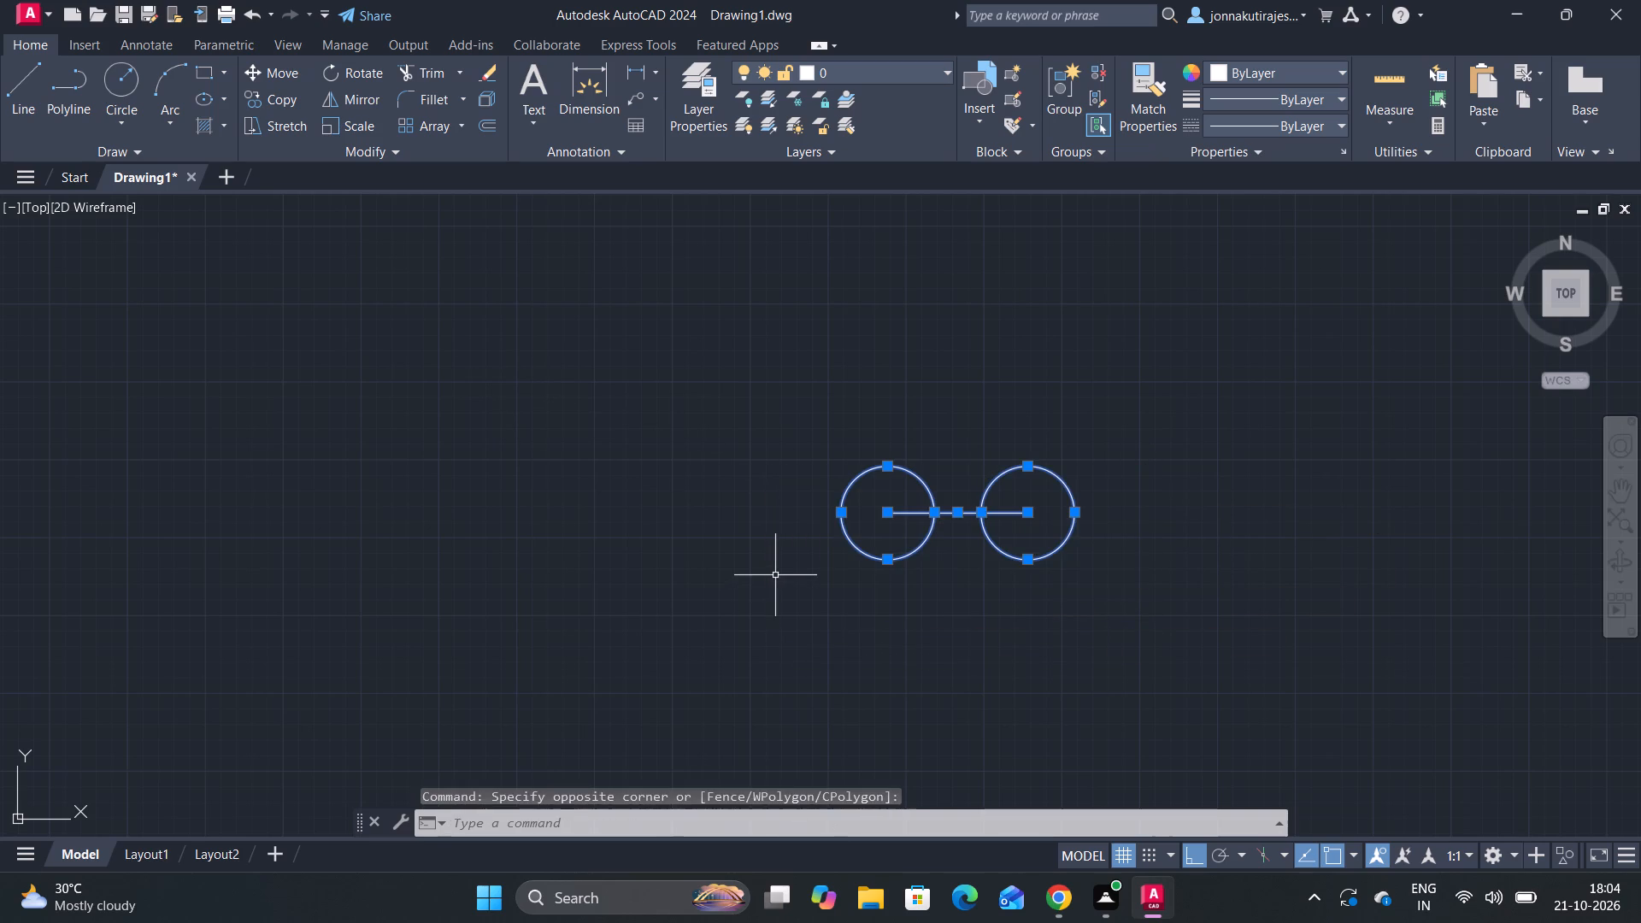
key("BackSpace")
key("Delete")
Draw a circle of diameter 24 in the empty drawing area by center and diameter.
scroll(931, 523, "up", 1)
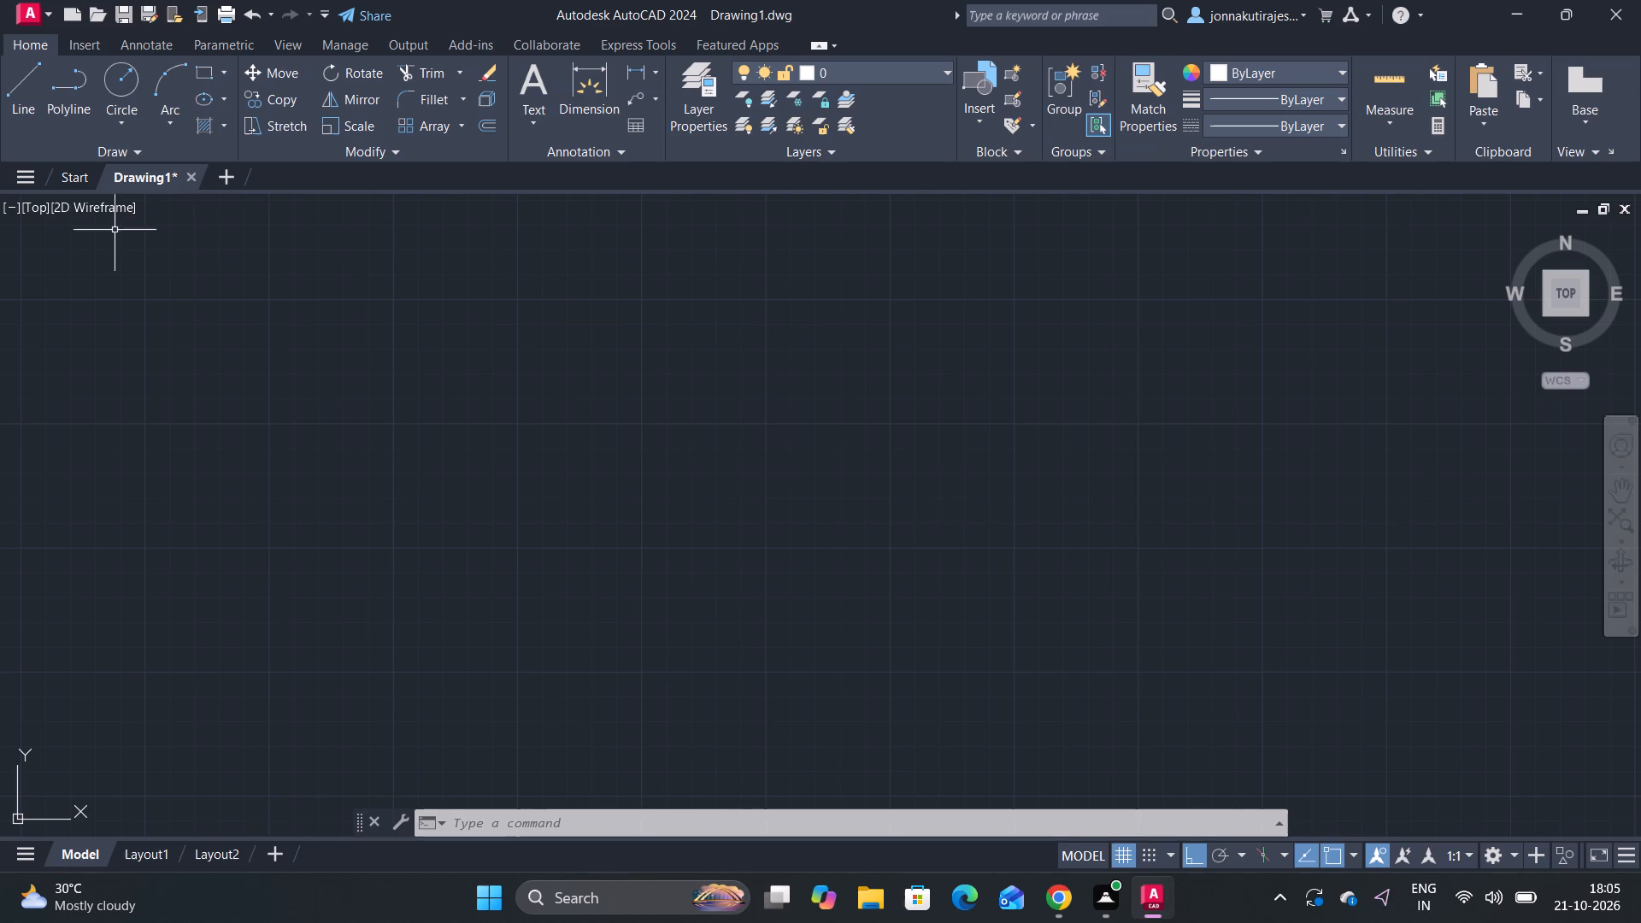
left_click(115, 88)
left_click(119, 120)
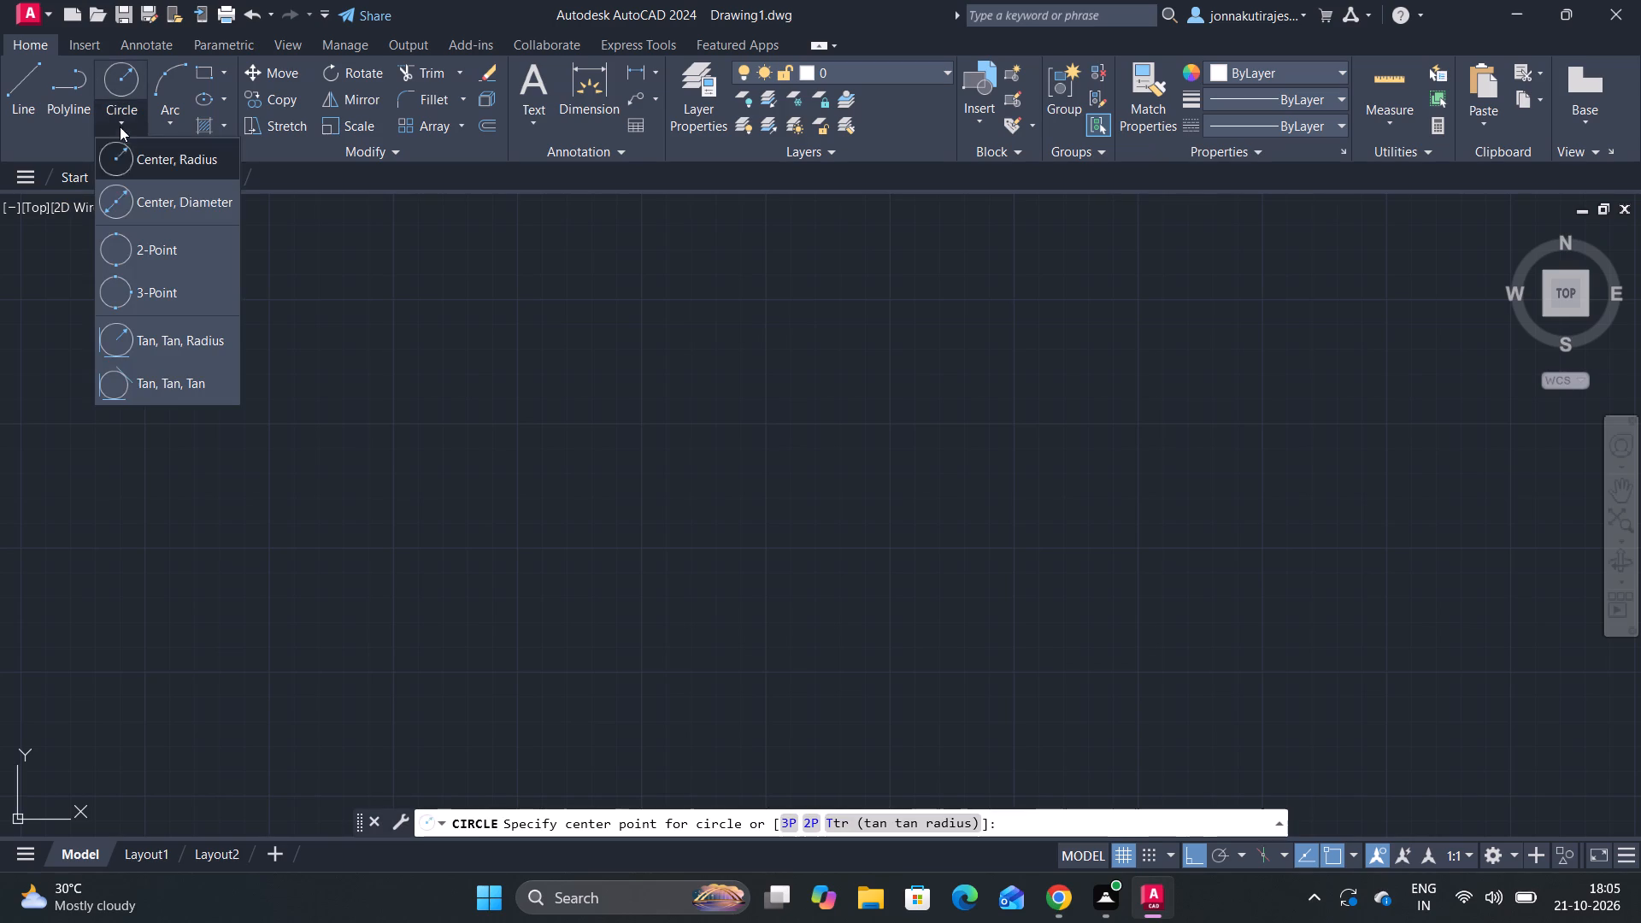
left_click(129, 199)
left_click(622, 477)
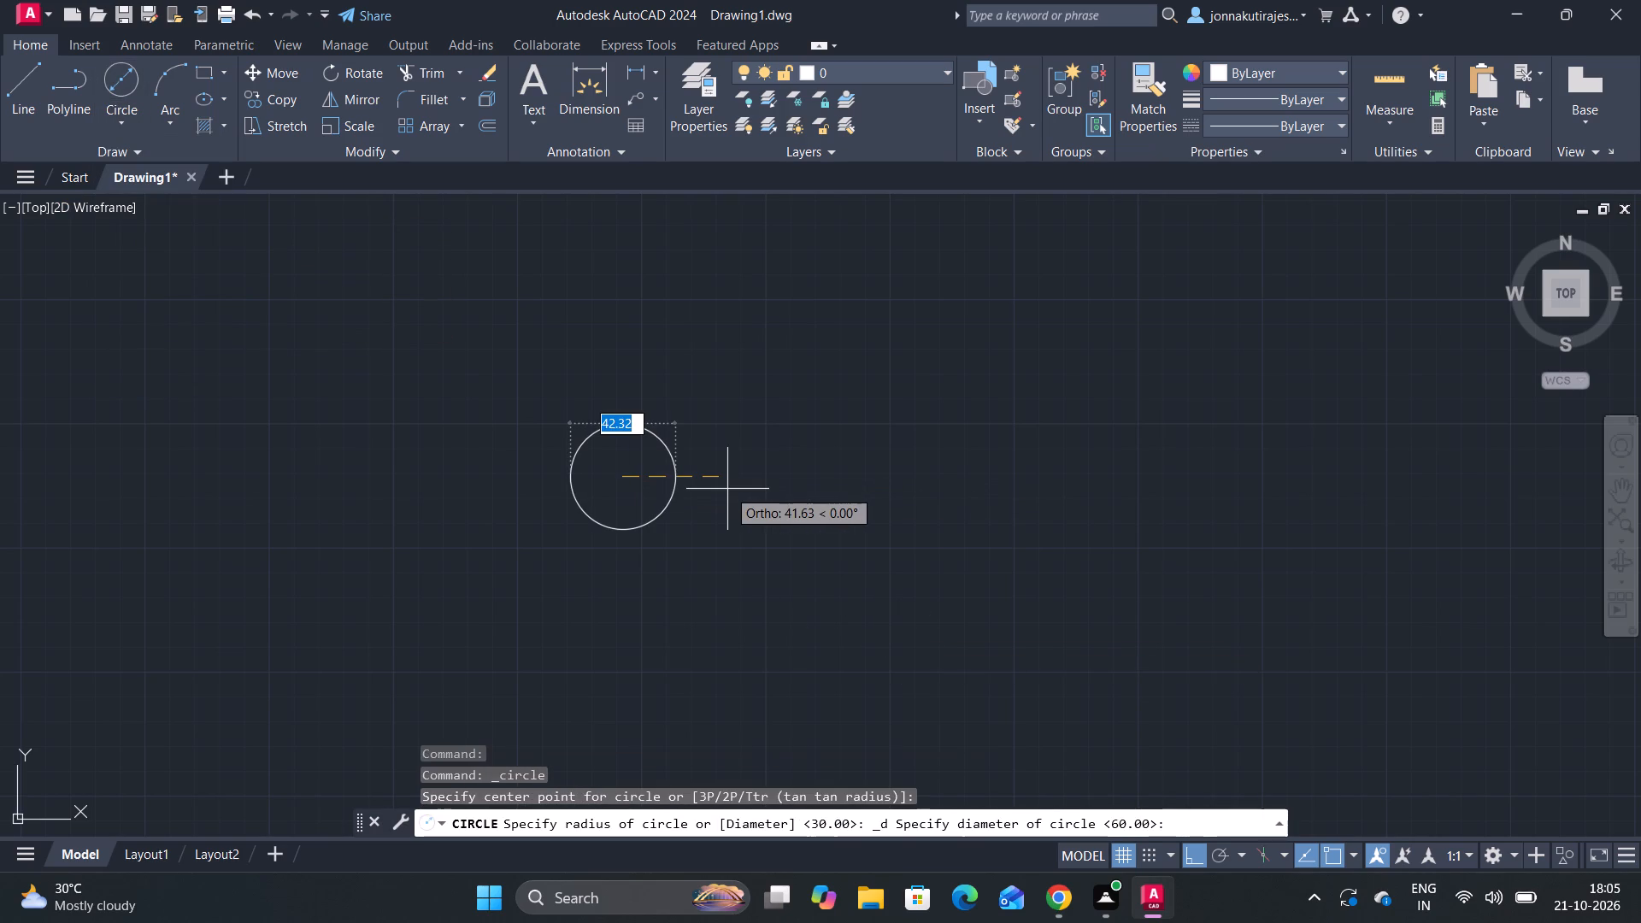
type("24")
key("Return")
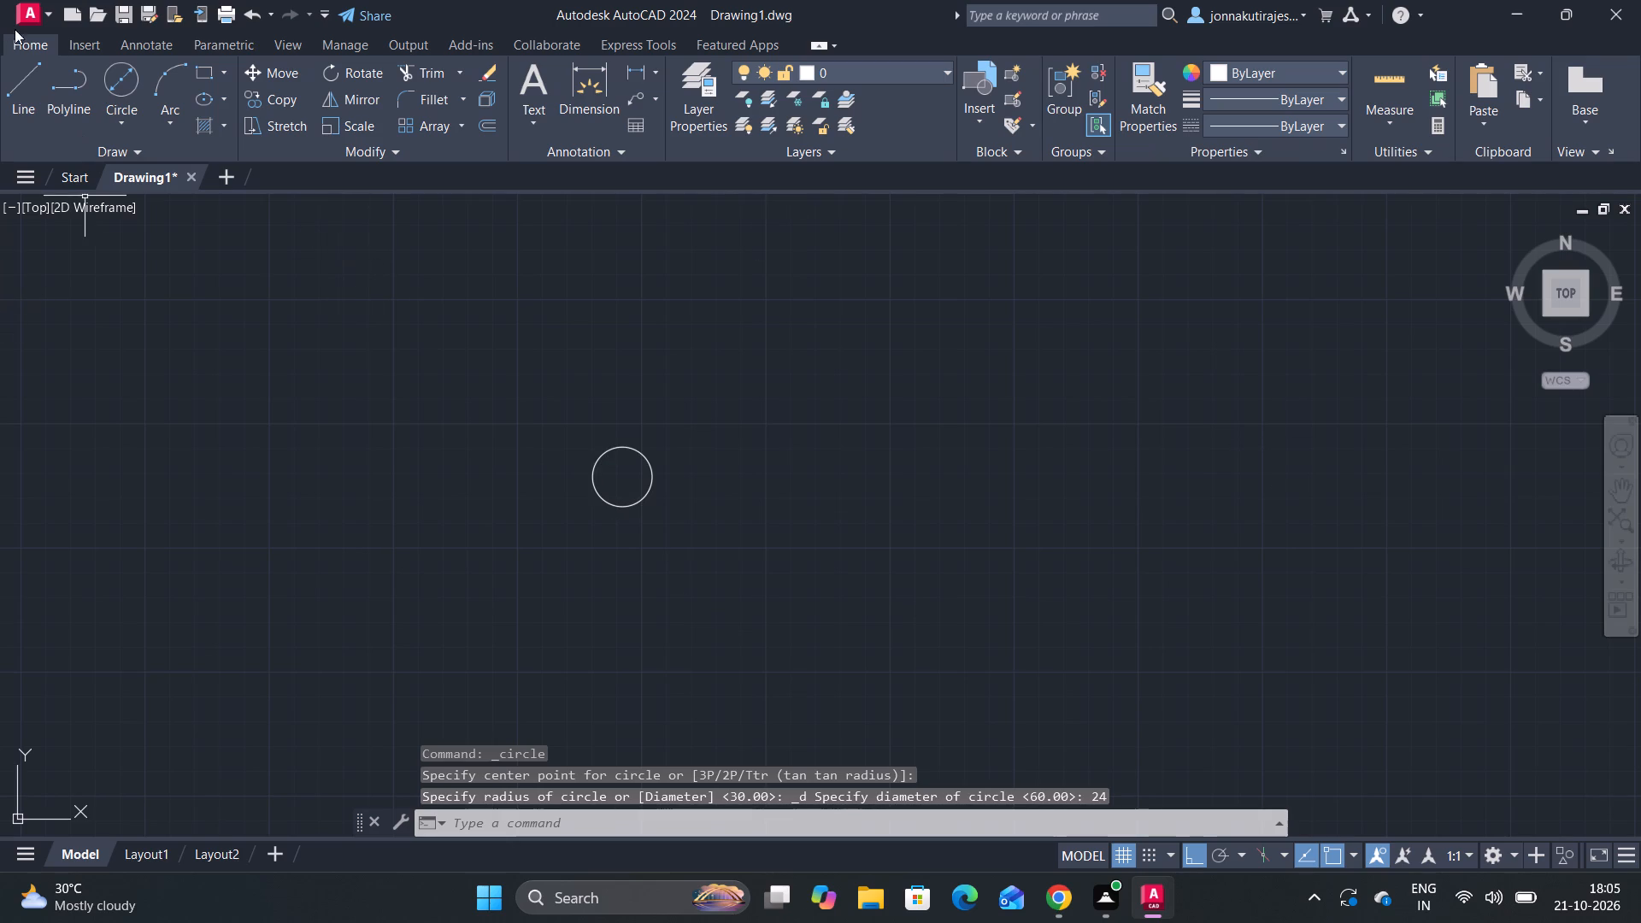
Draw a 90-unit horizontal line rightward from the center of the 24-diameter circle.
left_click(11, 83)
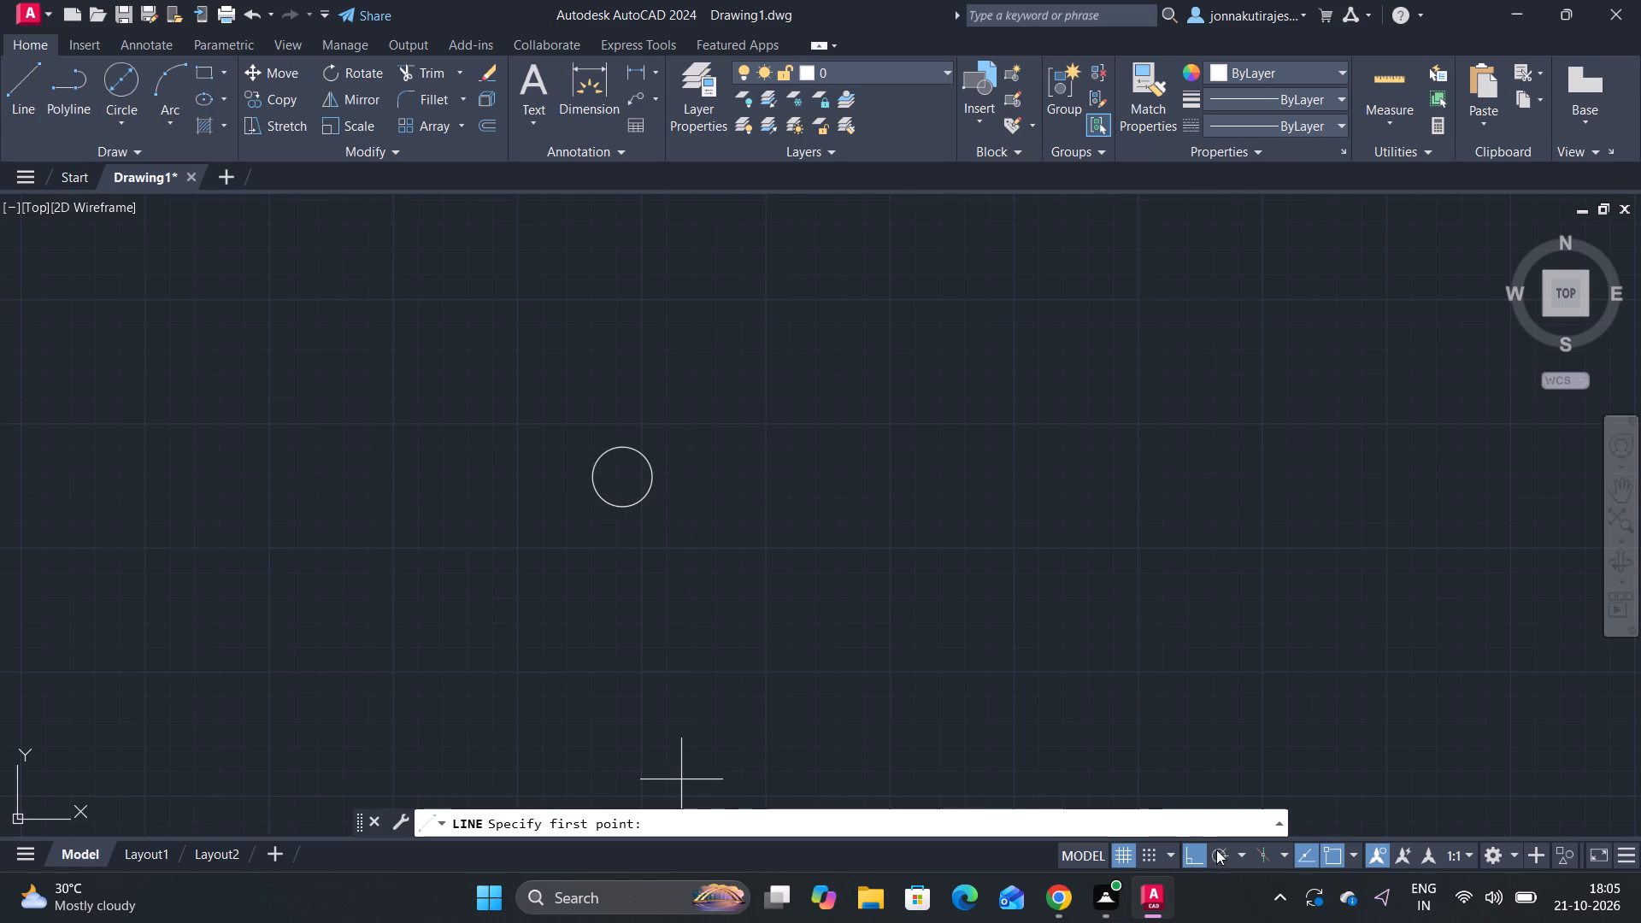
left_click(620, 482)
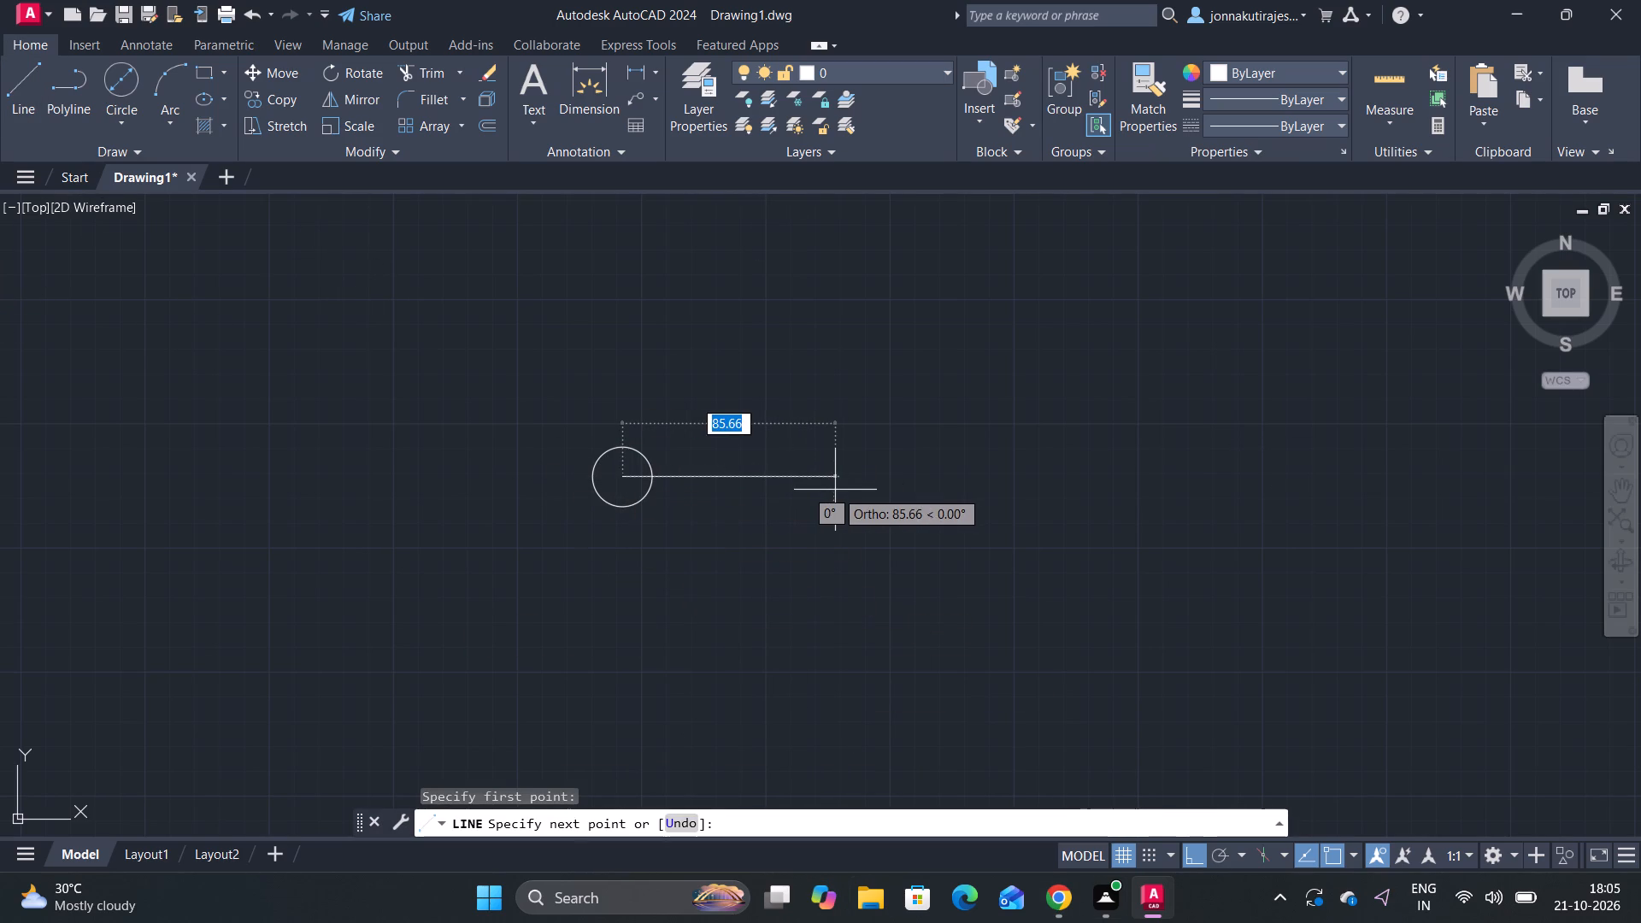
type("90")
key("Return")
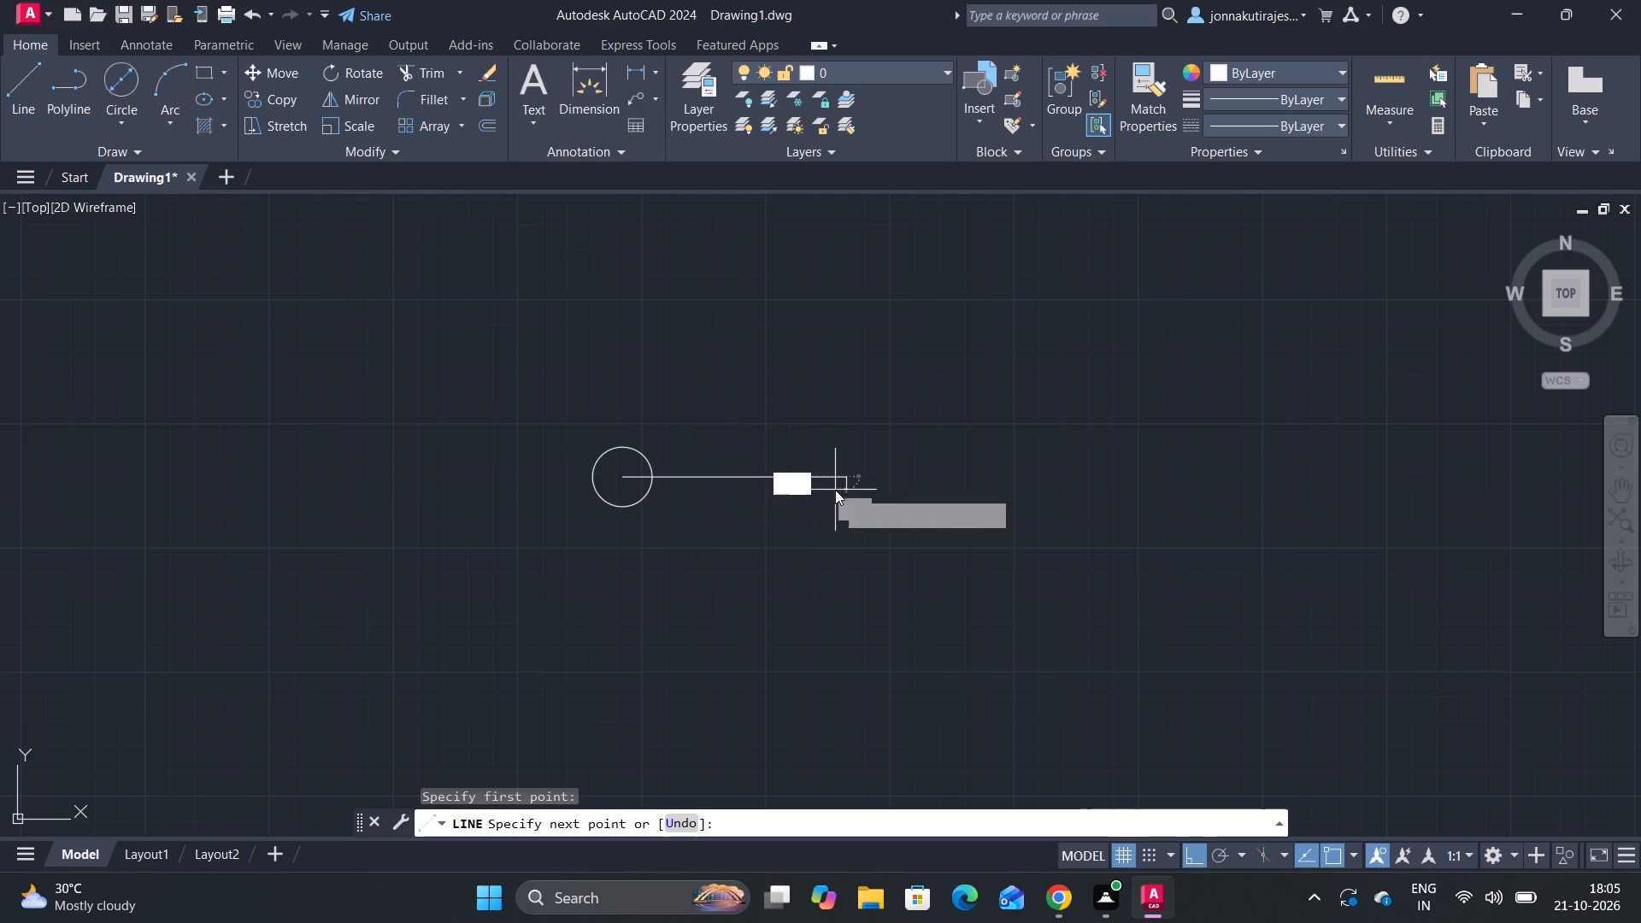
key("space")
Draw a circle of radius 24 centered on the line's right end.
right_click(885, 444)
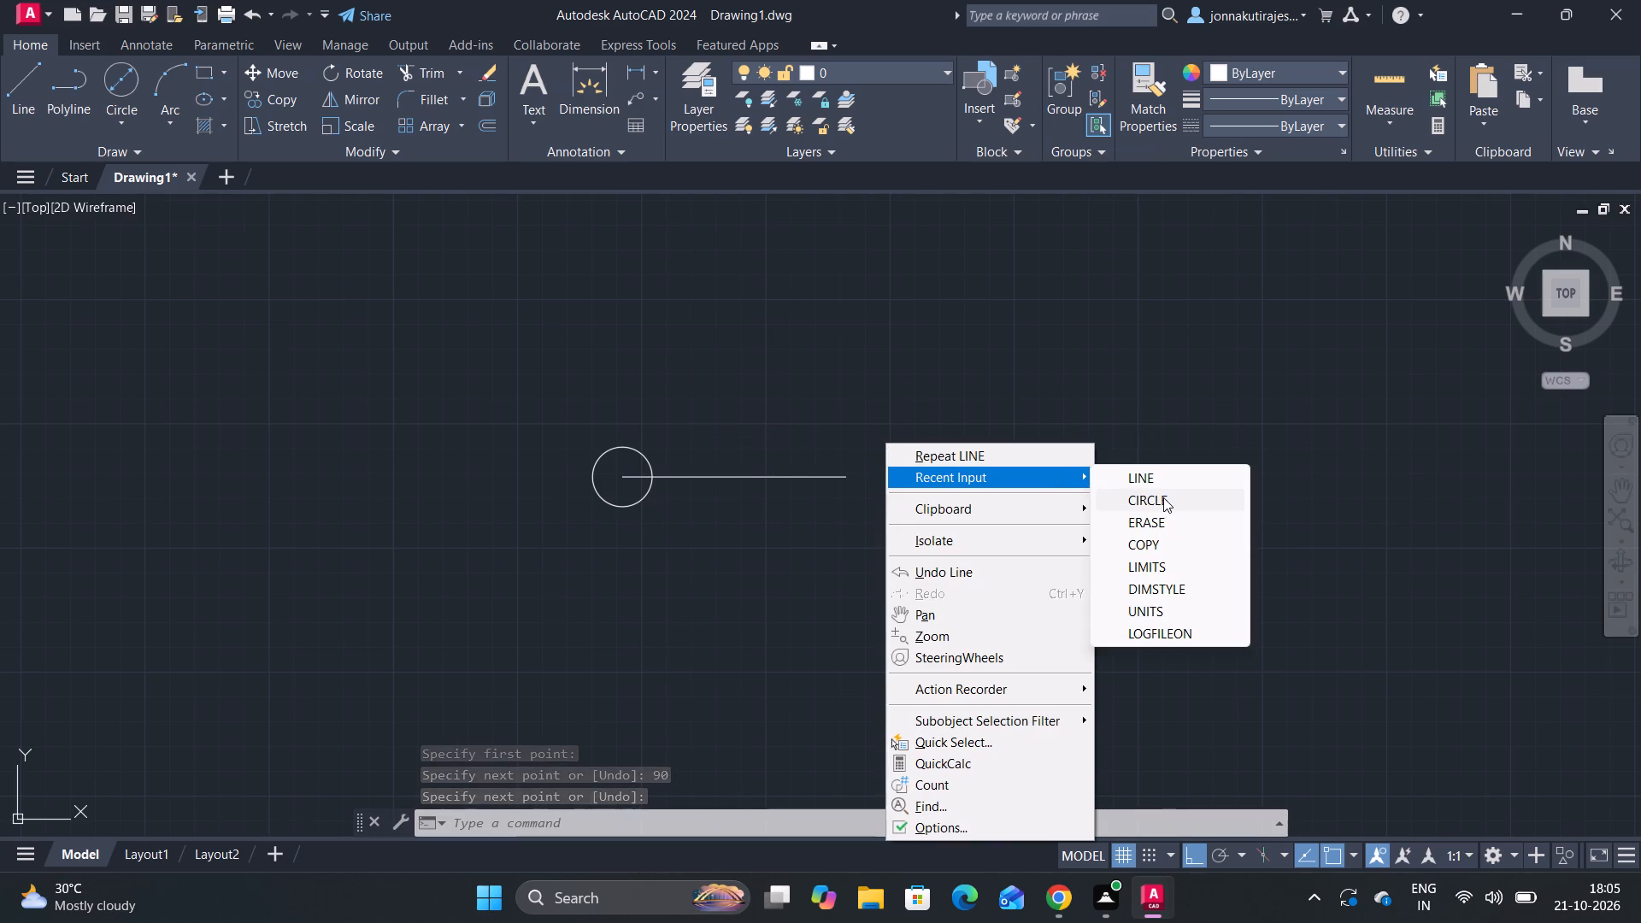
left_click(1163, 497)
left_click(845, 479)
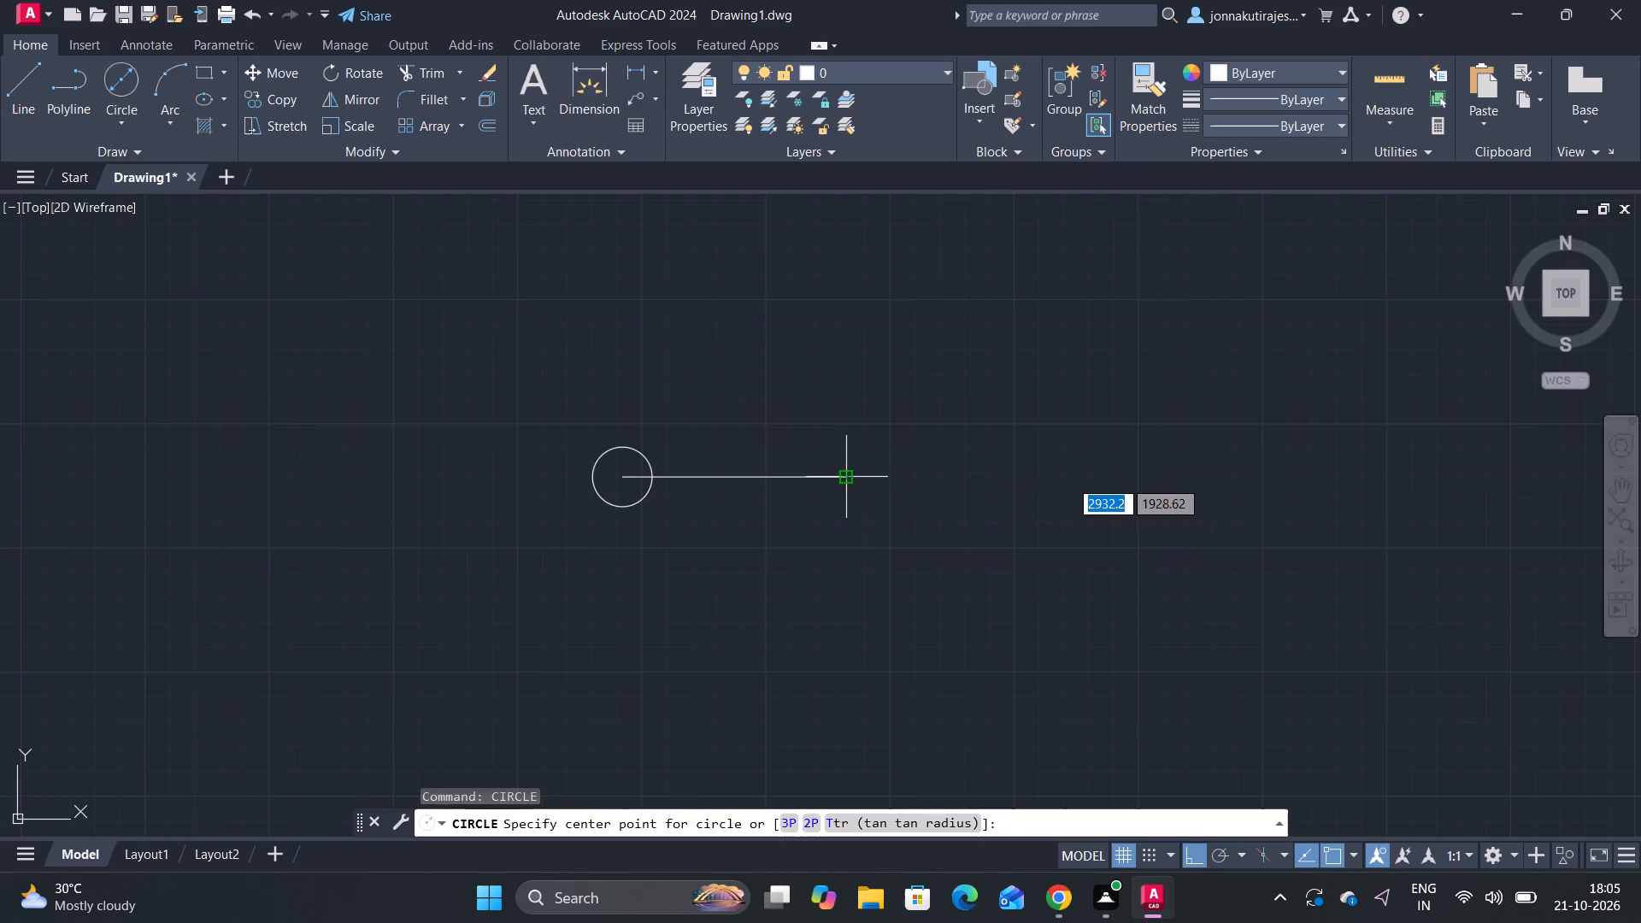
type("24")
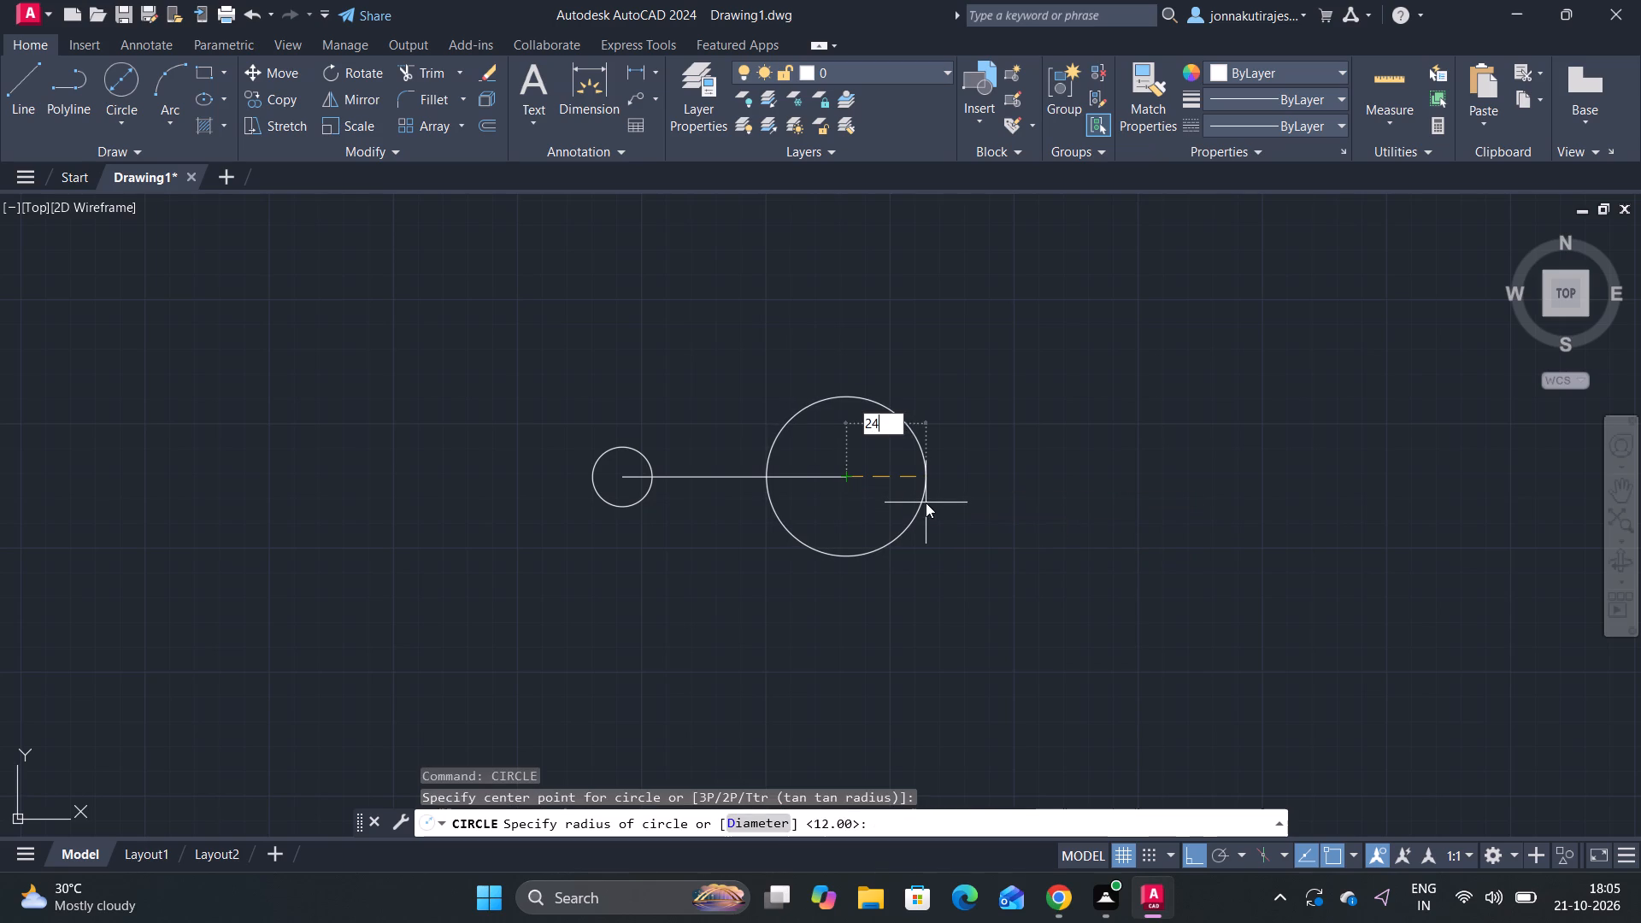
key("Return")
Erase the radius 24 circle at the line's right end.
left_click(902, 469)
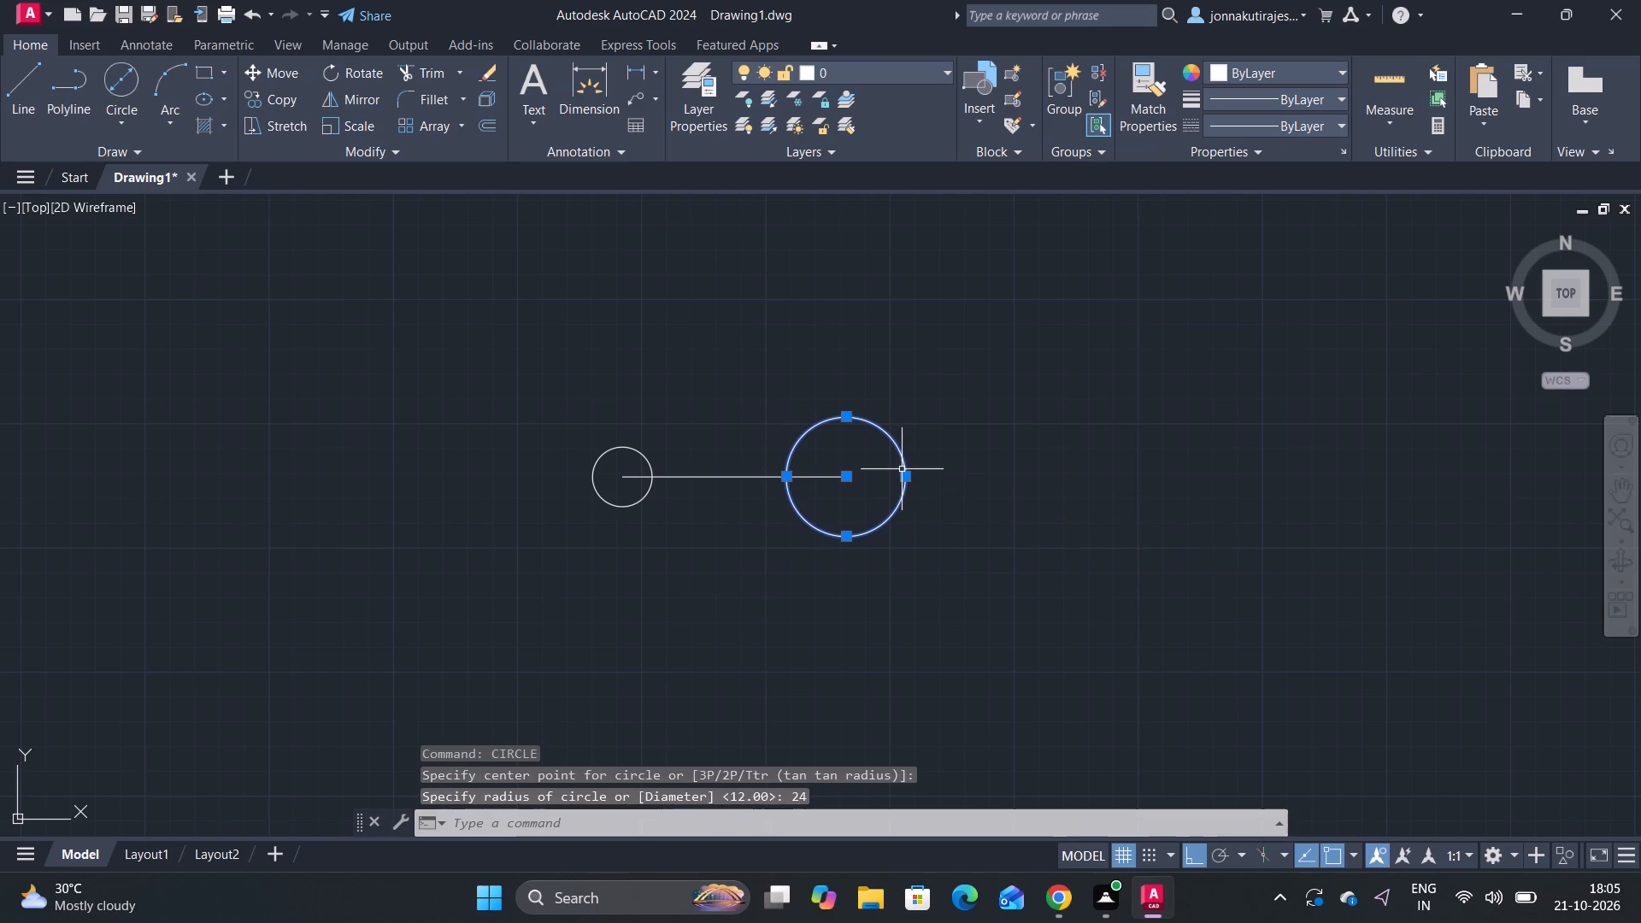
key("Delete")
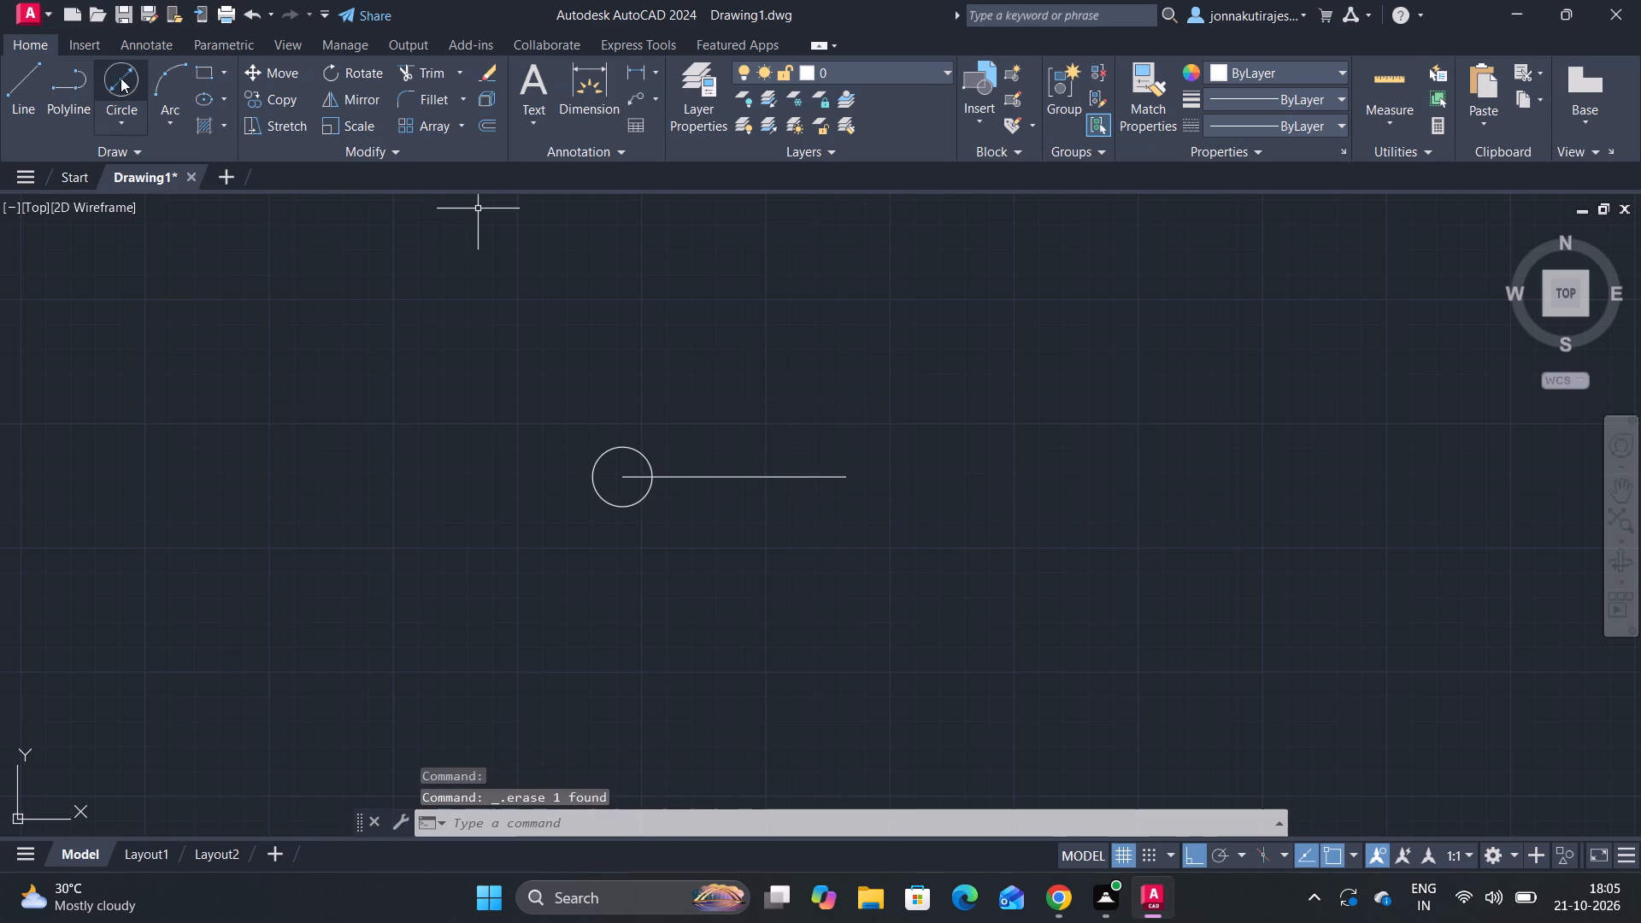
Draw a circle of diameter 24 centered on the line's right end.
left_click(121, 78)
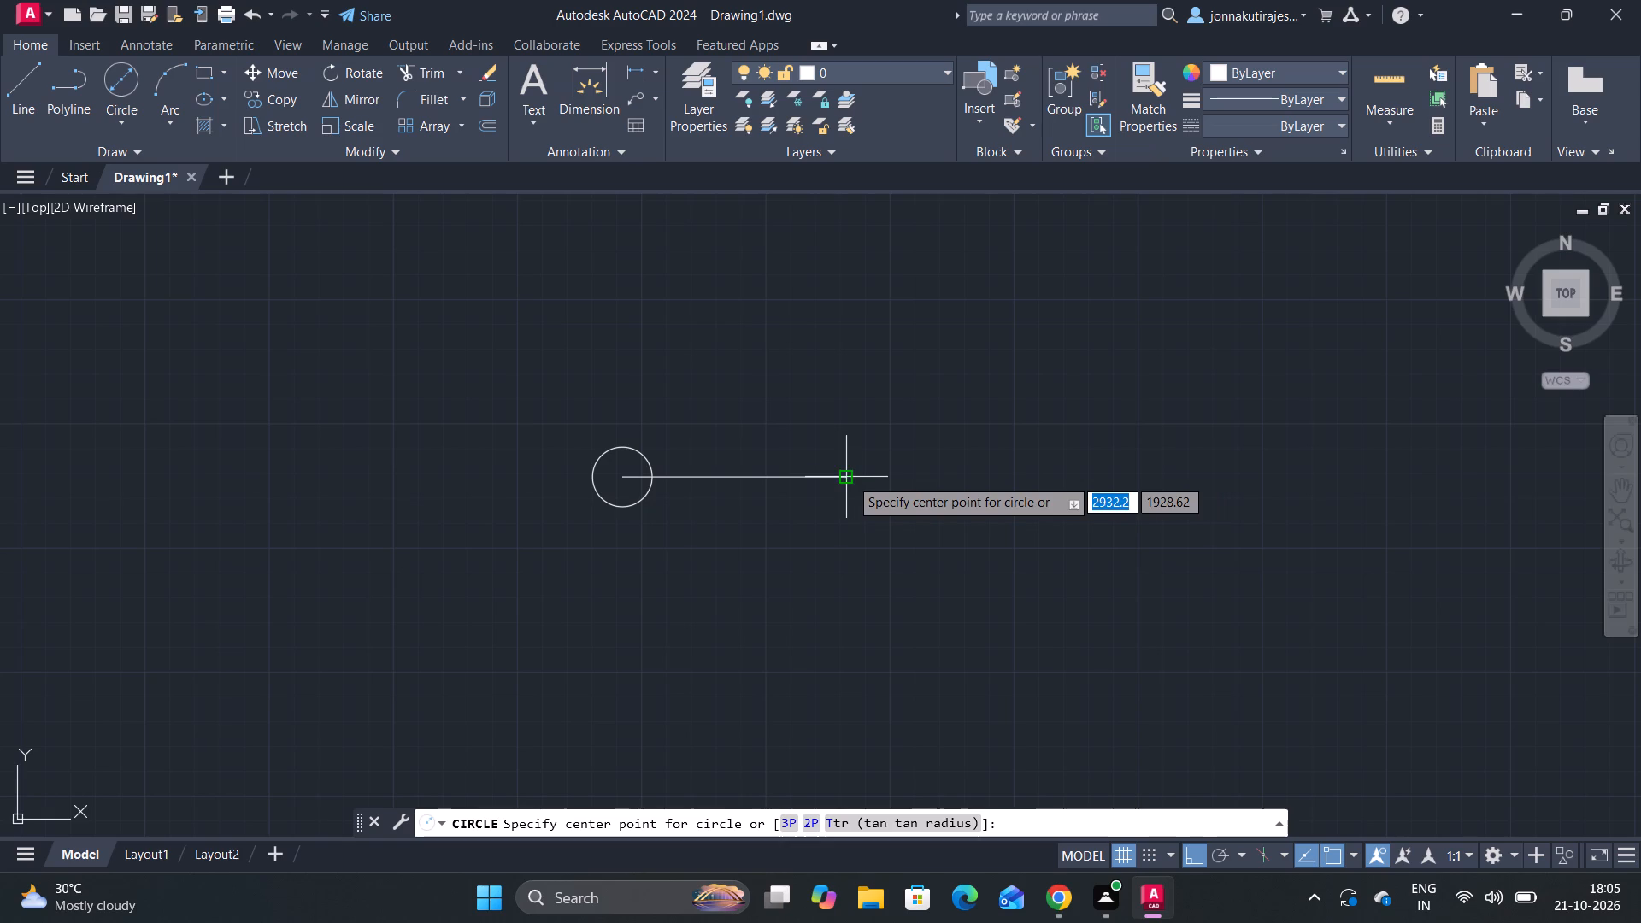
left_click(850, 478)
type("24")
key("Return")
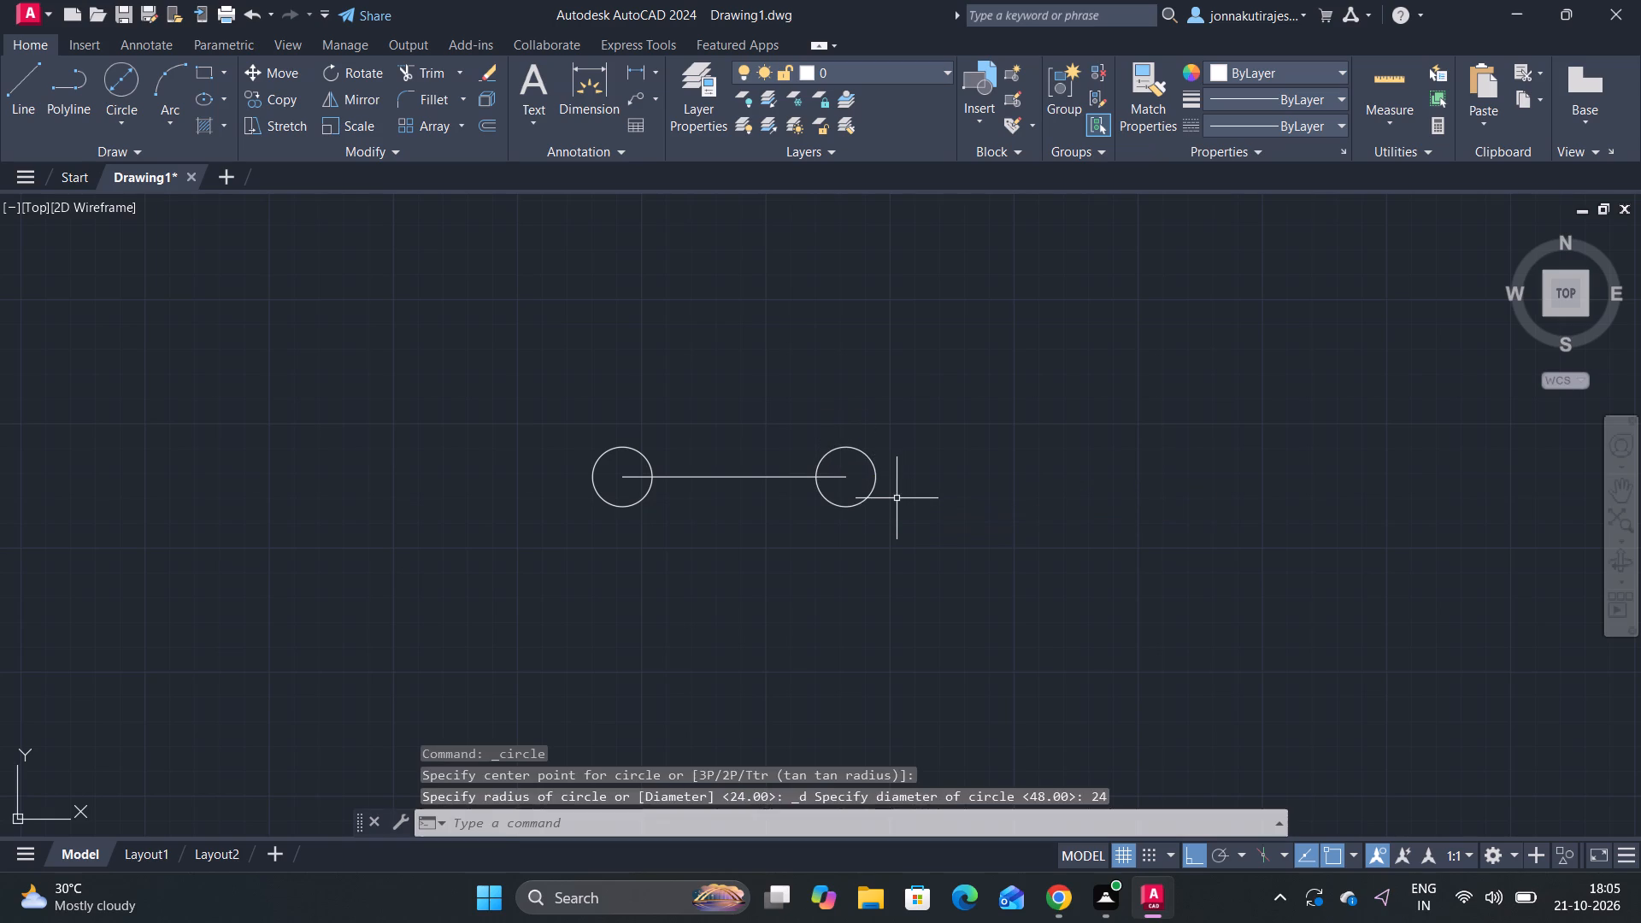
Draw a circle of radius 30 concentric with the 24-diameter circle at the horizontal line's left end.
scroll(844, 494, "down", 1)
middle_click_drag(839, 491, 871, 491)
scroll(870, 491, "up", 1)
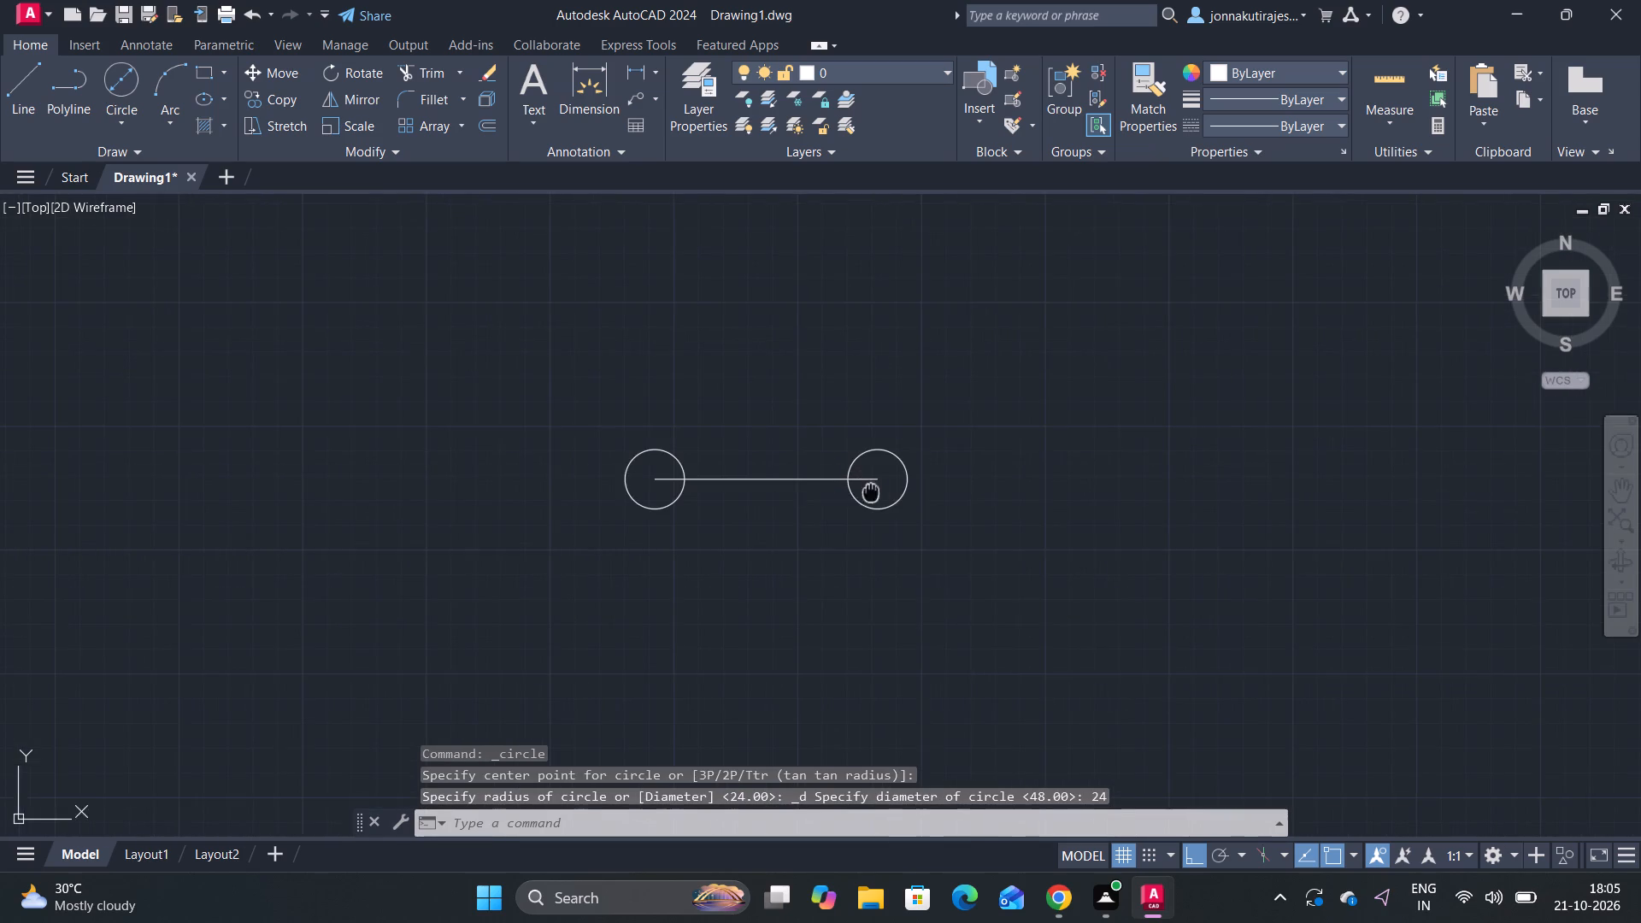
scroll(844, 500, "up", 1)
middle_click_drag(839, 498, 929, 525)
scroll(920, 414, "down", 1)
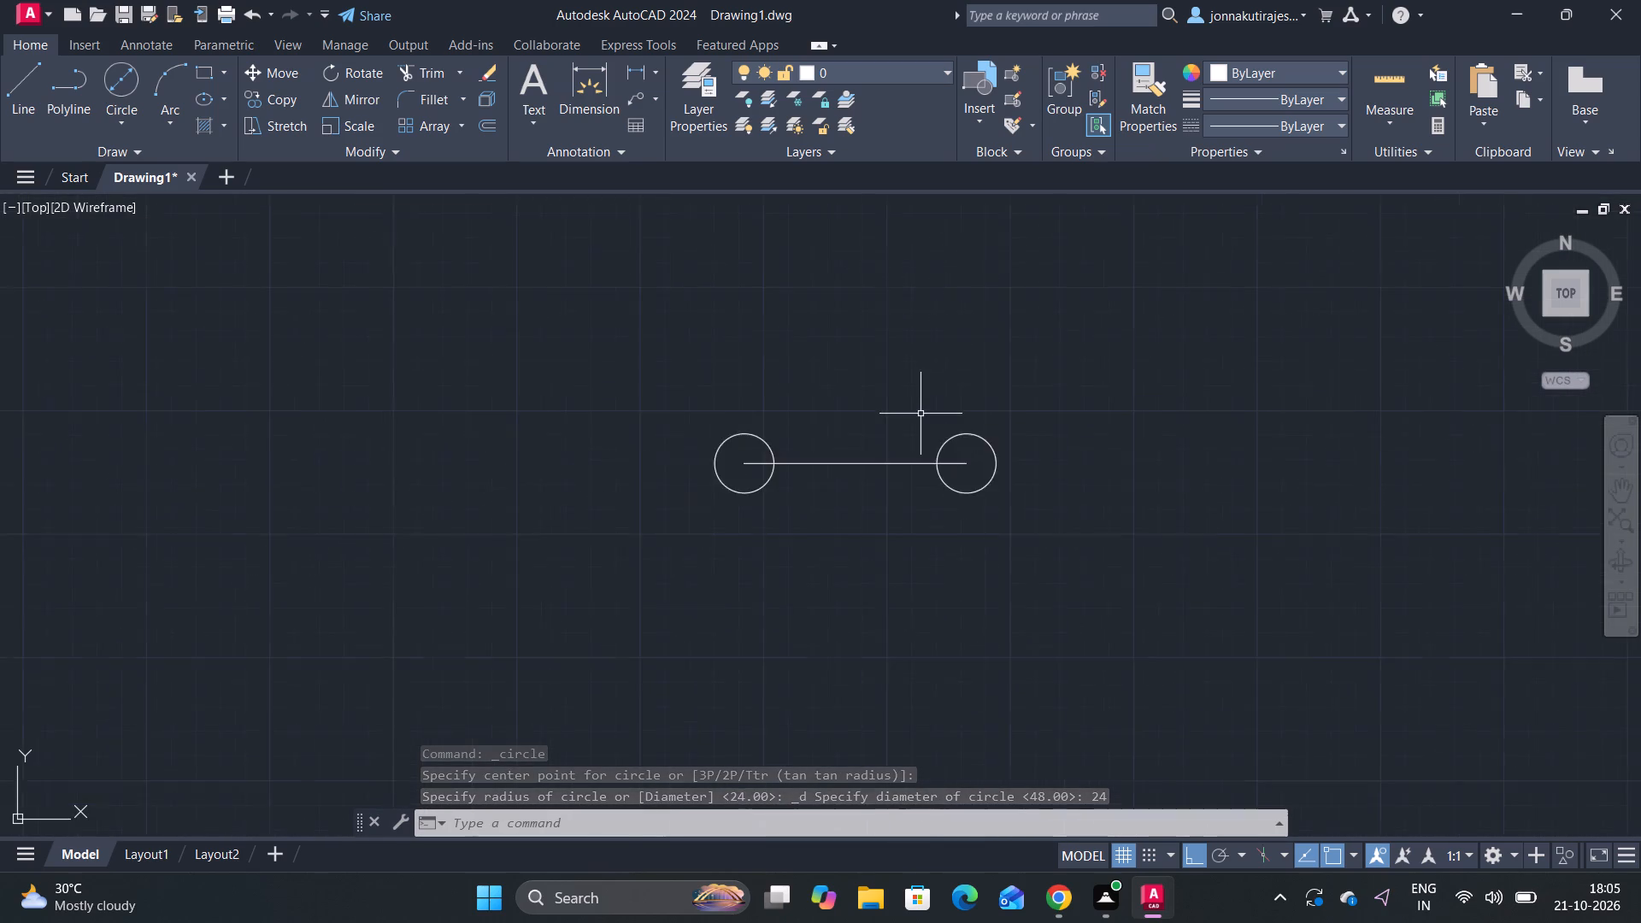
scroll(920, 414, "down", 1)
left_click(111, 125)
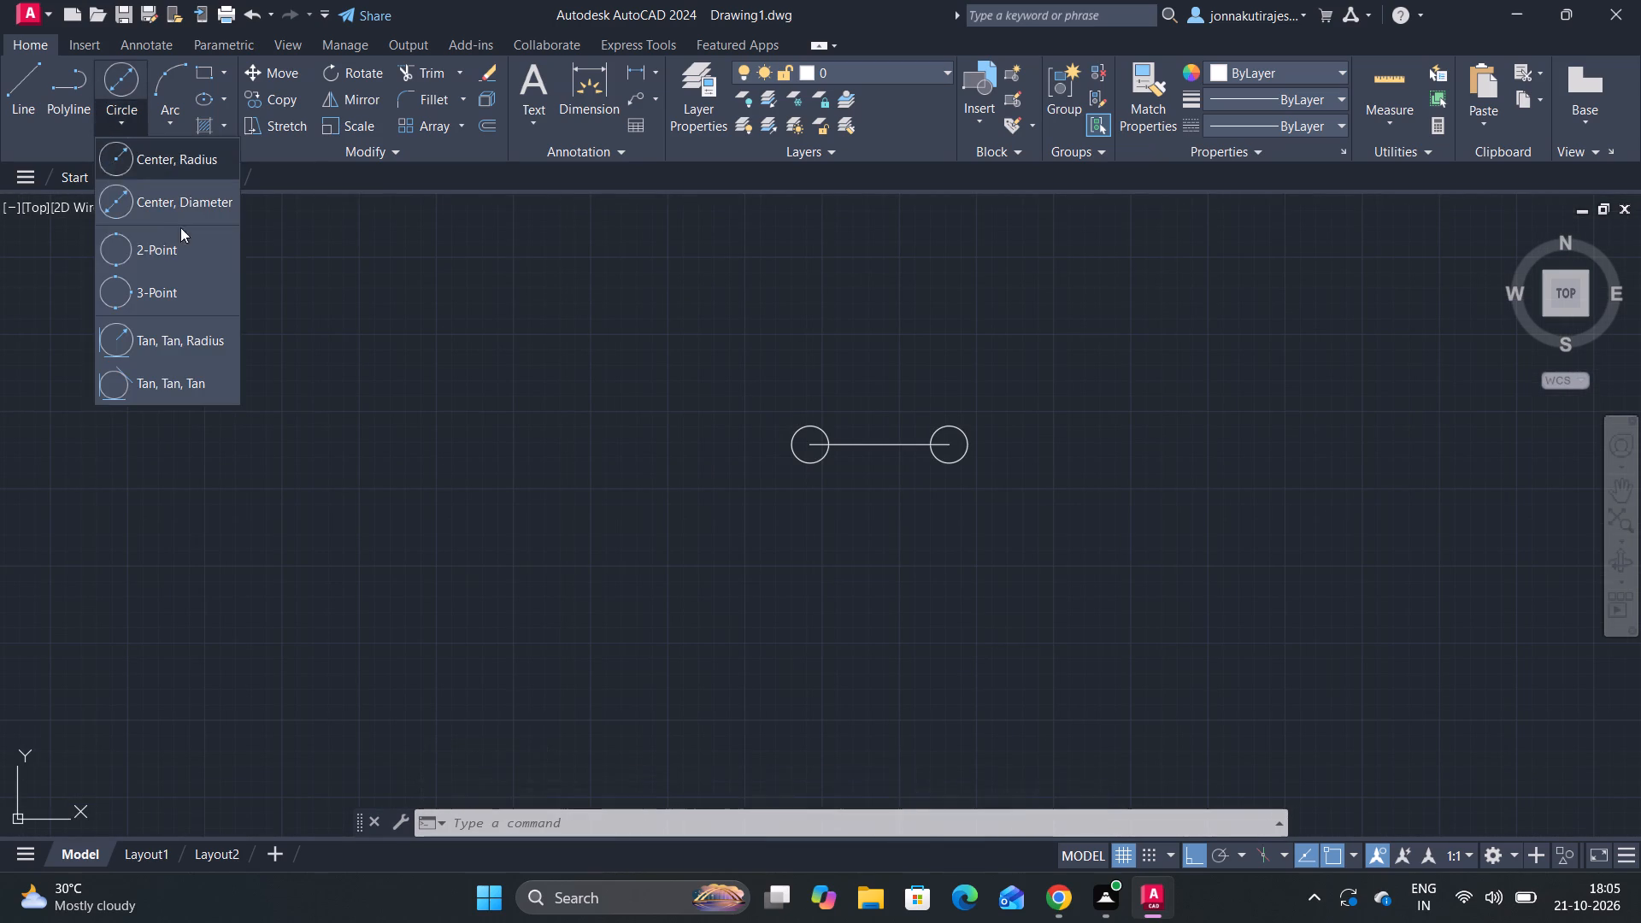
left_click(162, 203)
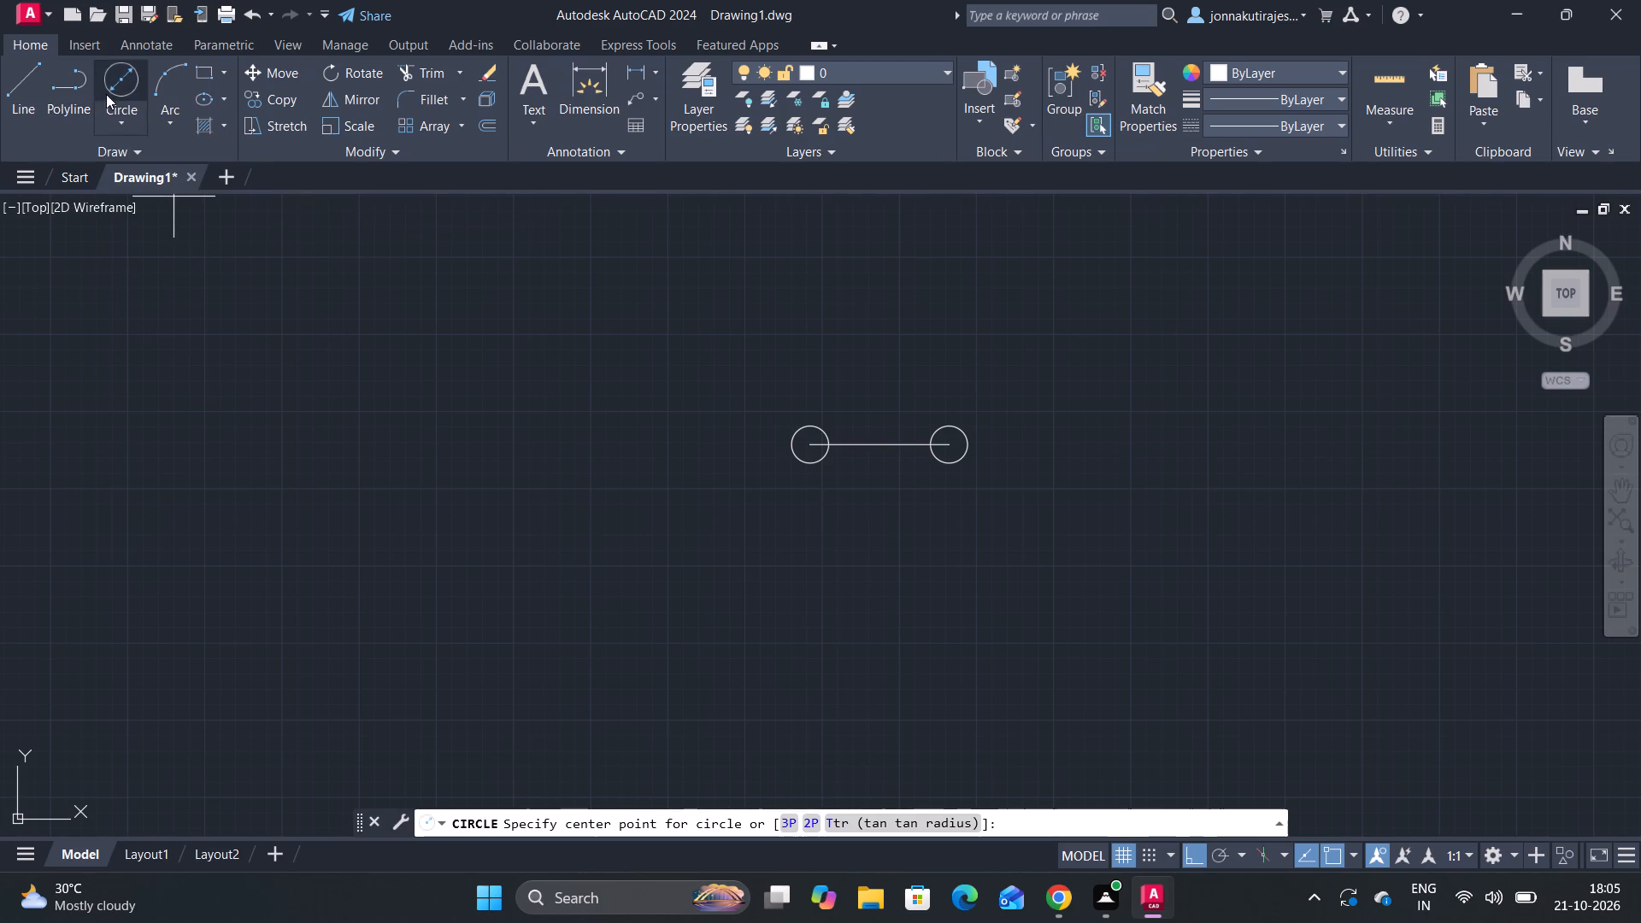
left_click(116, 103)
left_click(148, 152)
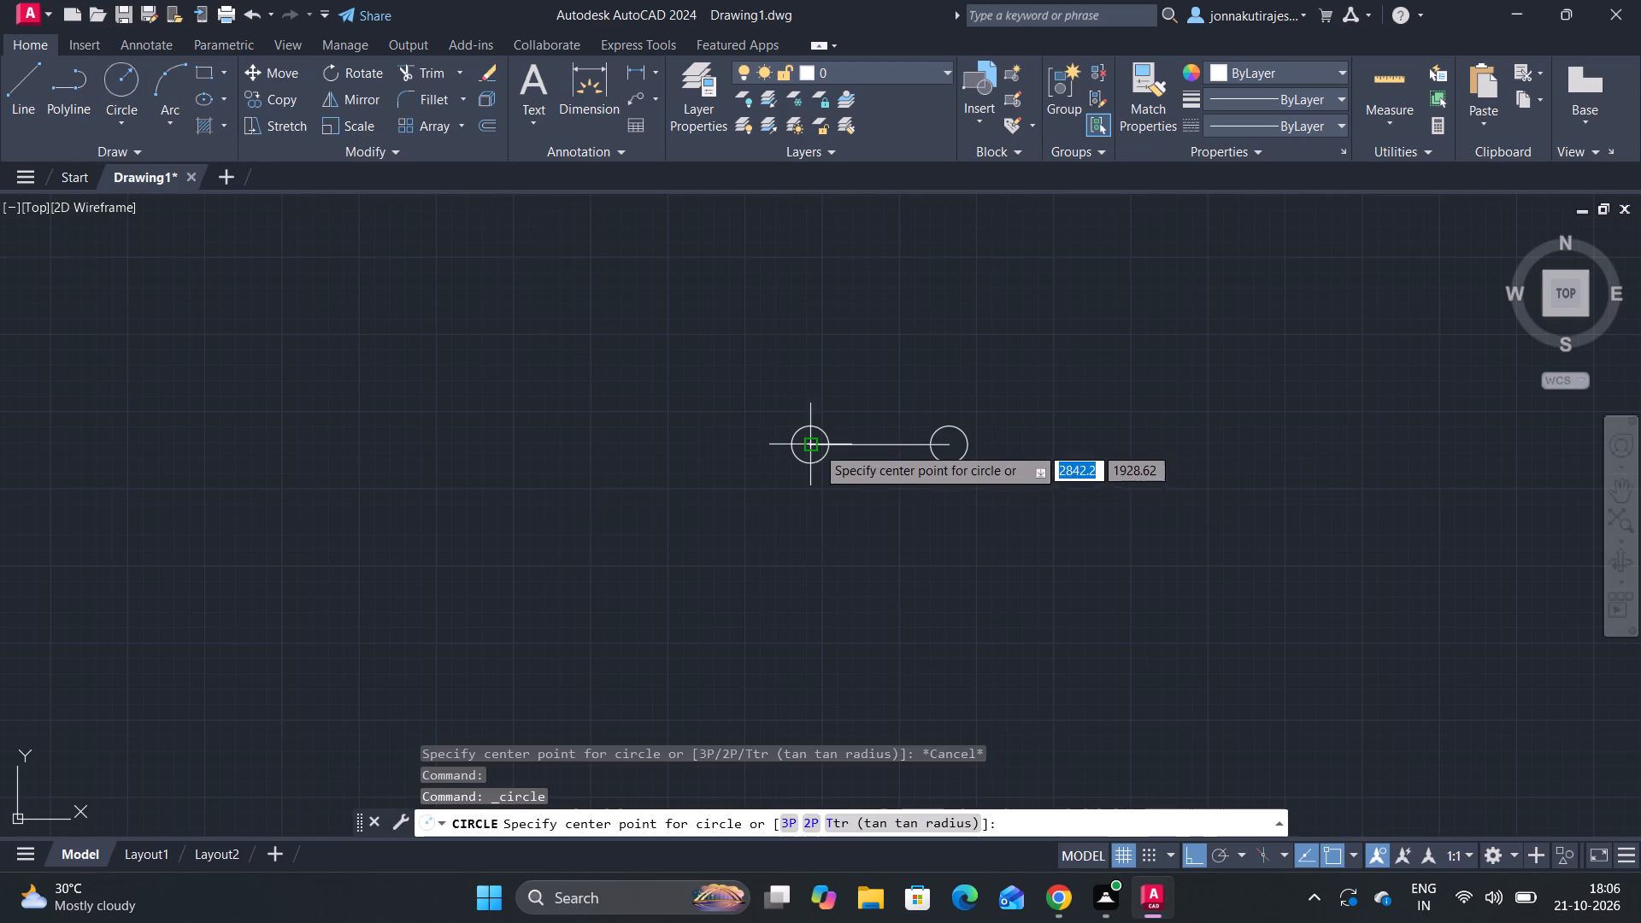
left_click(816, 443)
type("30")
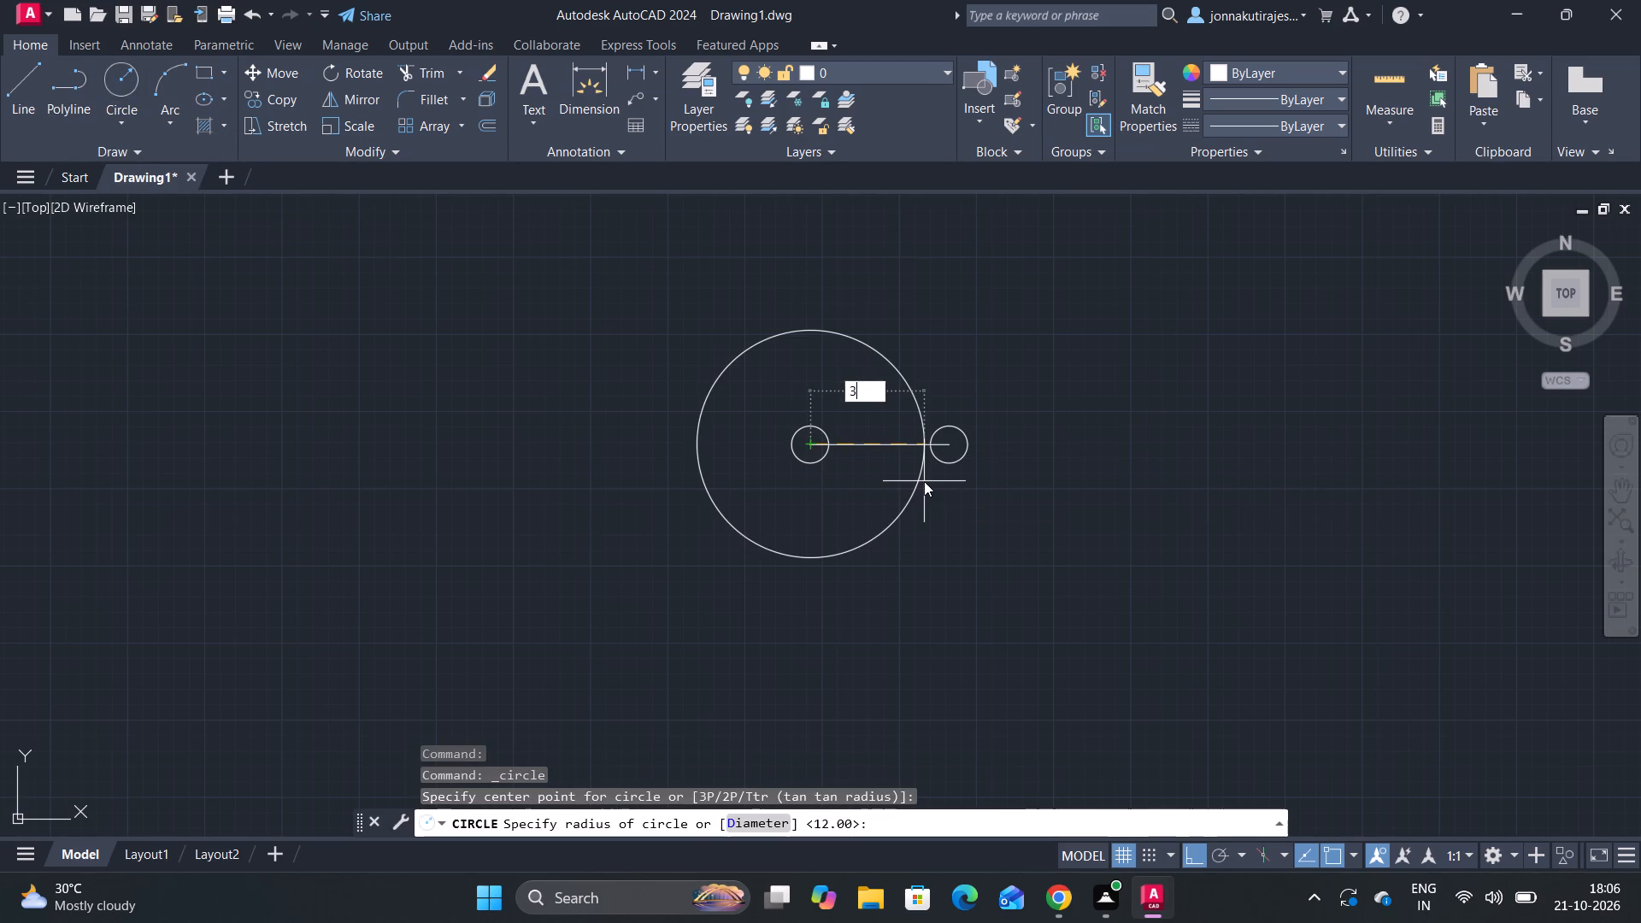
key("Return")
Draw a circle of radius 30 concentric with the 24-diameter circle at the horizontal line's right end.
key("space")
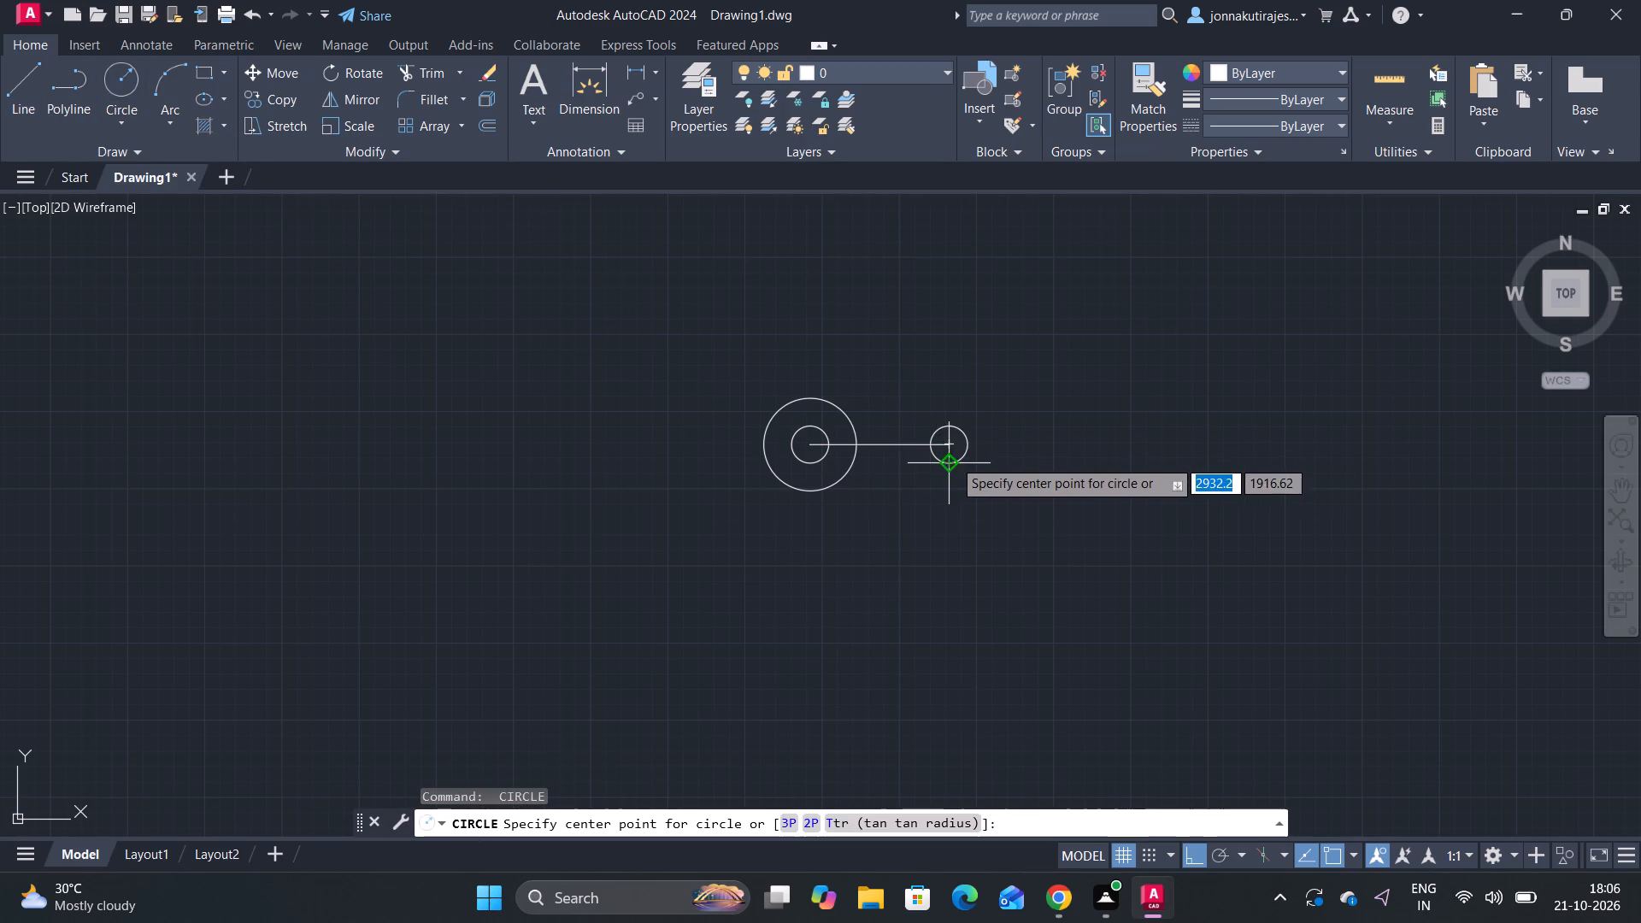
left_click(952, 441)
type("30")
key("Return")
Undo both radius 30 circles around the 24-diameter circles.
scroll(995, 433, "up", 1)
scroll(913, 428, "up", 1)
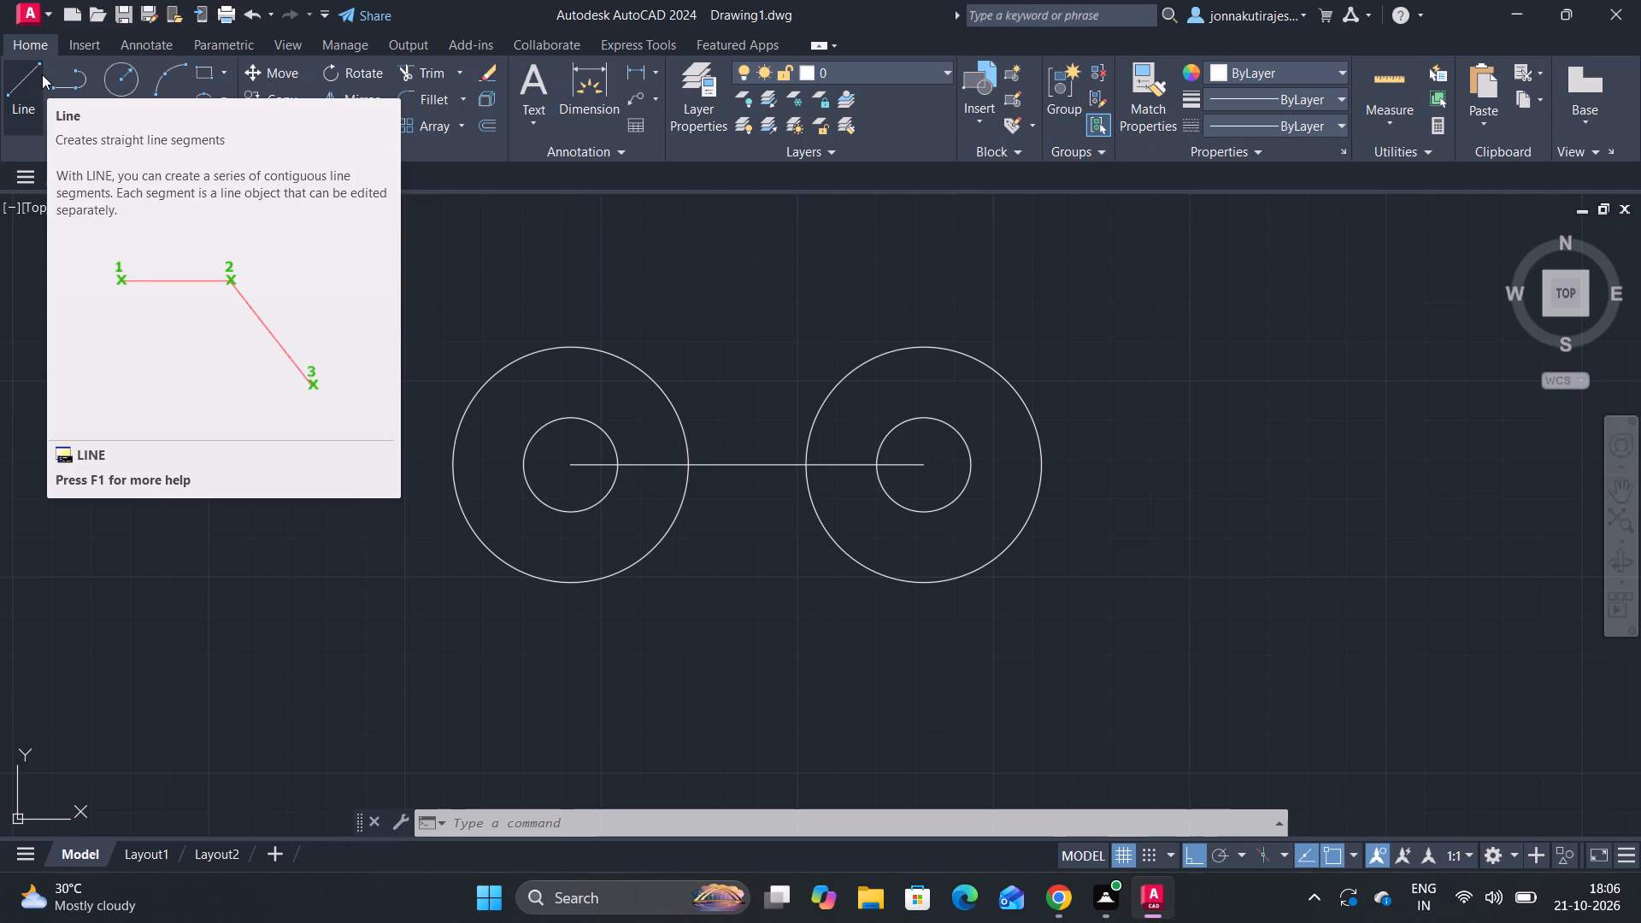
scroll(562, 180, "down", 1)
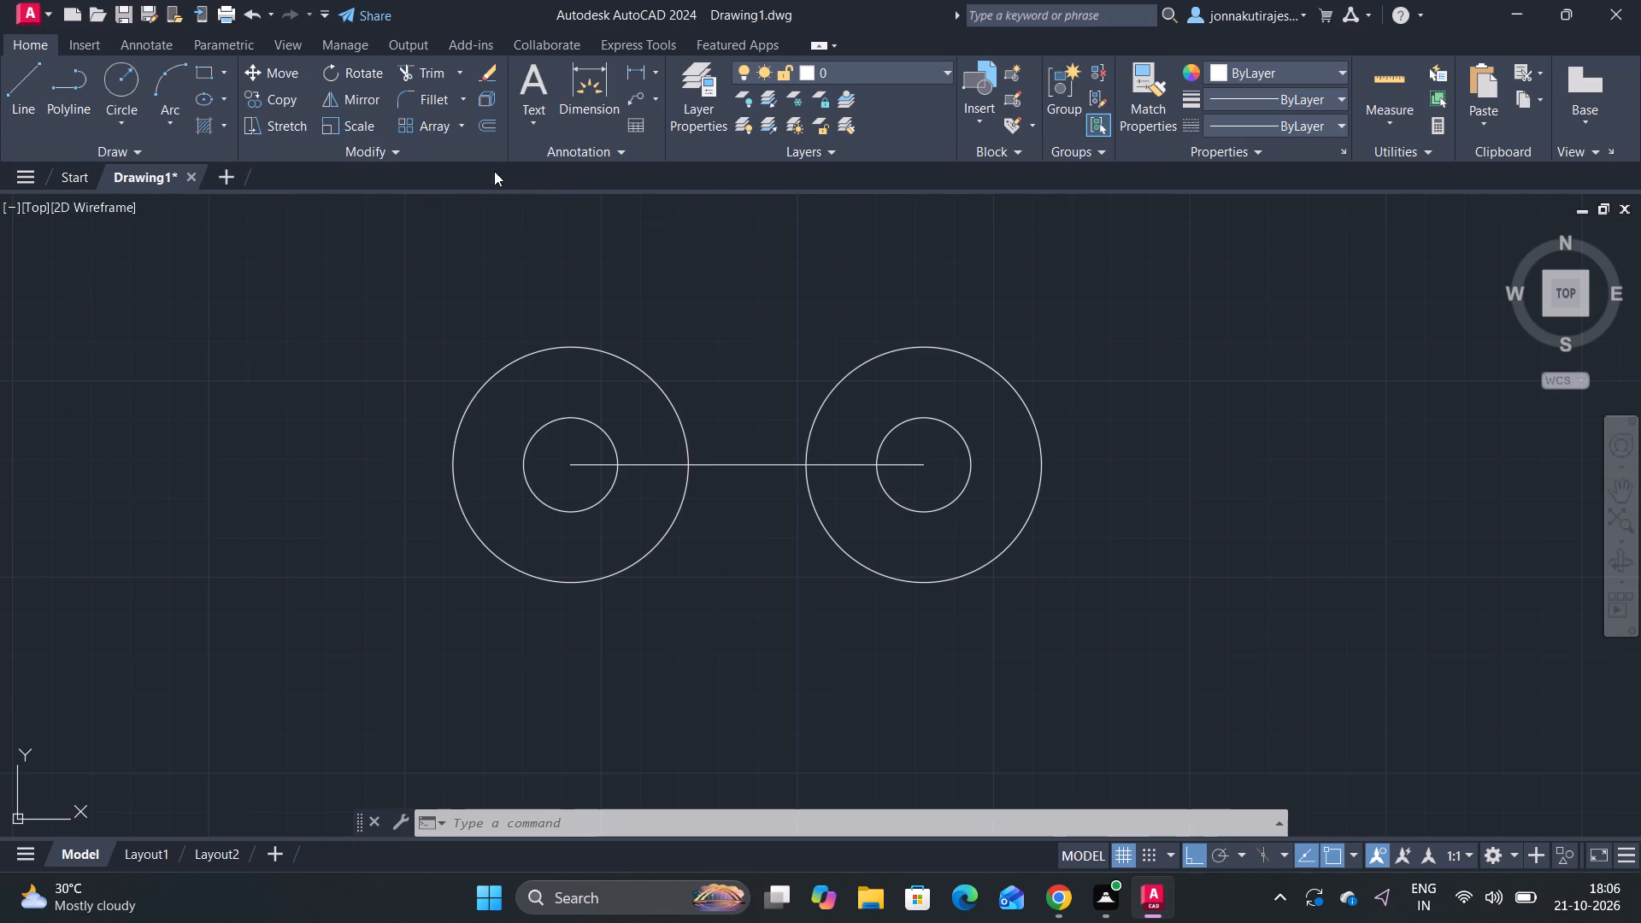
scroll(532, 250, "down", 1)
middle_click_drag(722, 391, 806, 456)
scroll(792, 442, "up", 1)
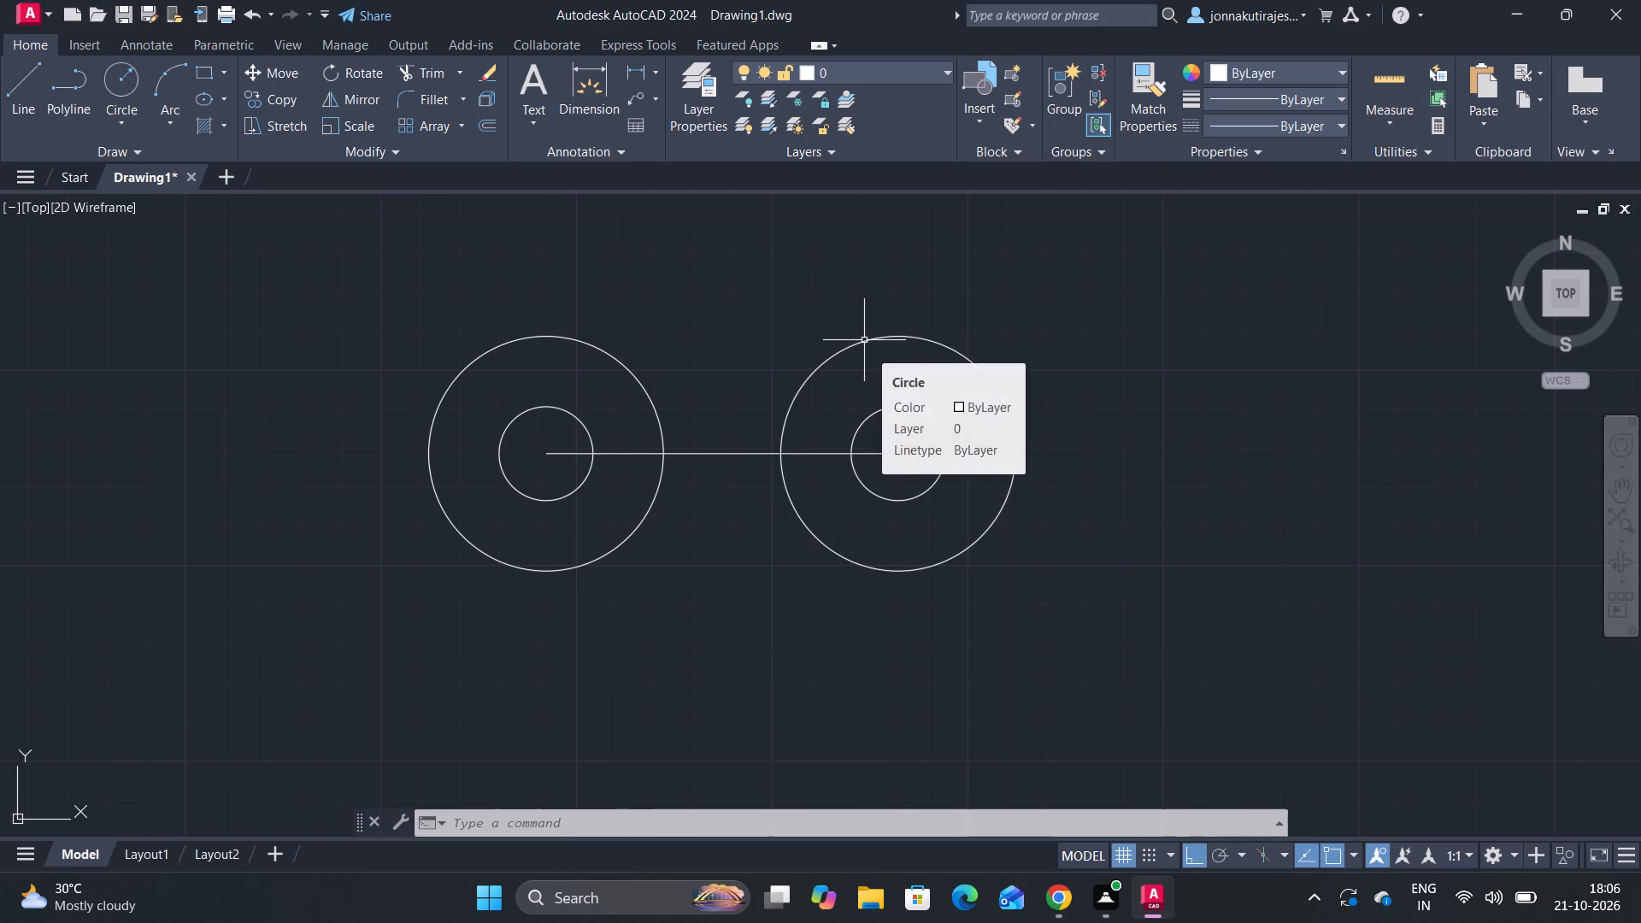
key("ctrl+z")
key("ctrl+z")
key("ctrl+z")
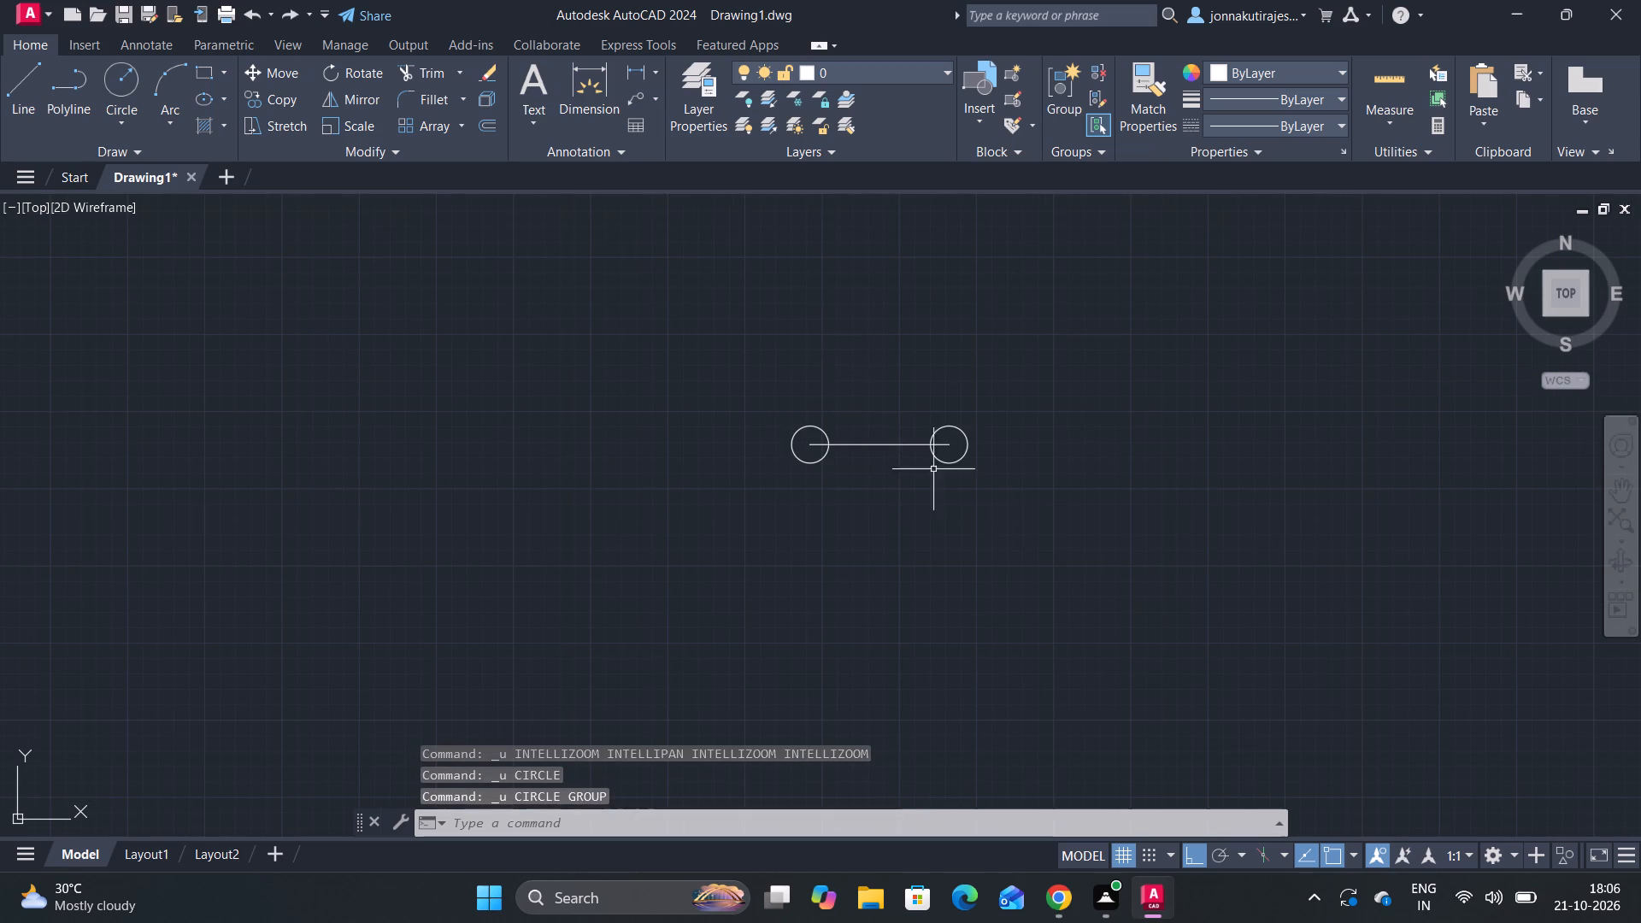
Draw a 174-unit vertical line upward from the midpoint of the horizontal line.
scroll(903, 447, "up", 2)
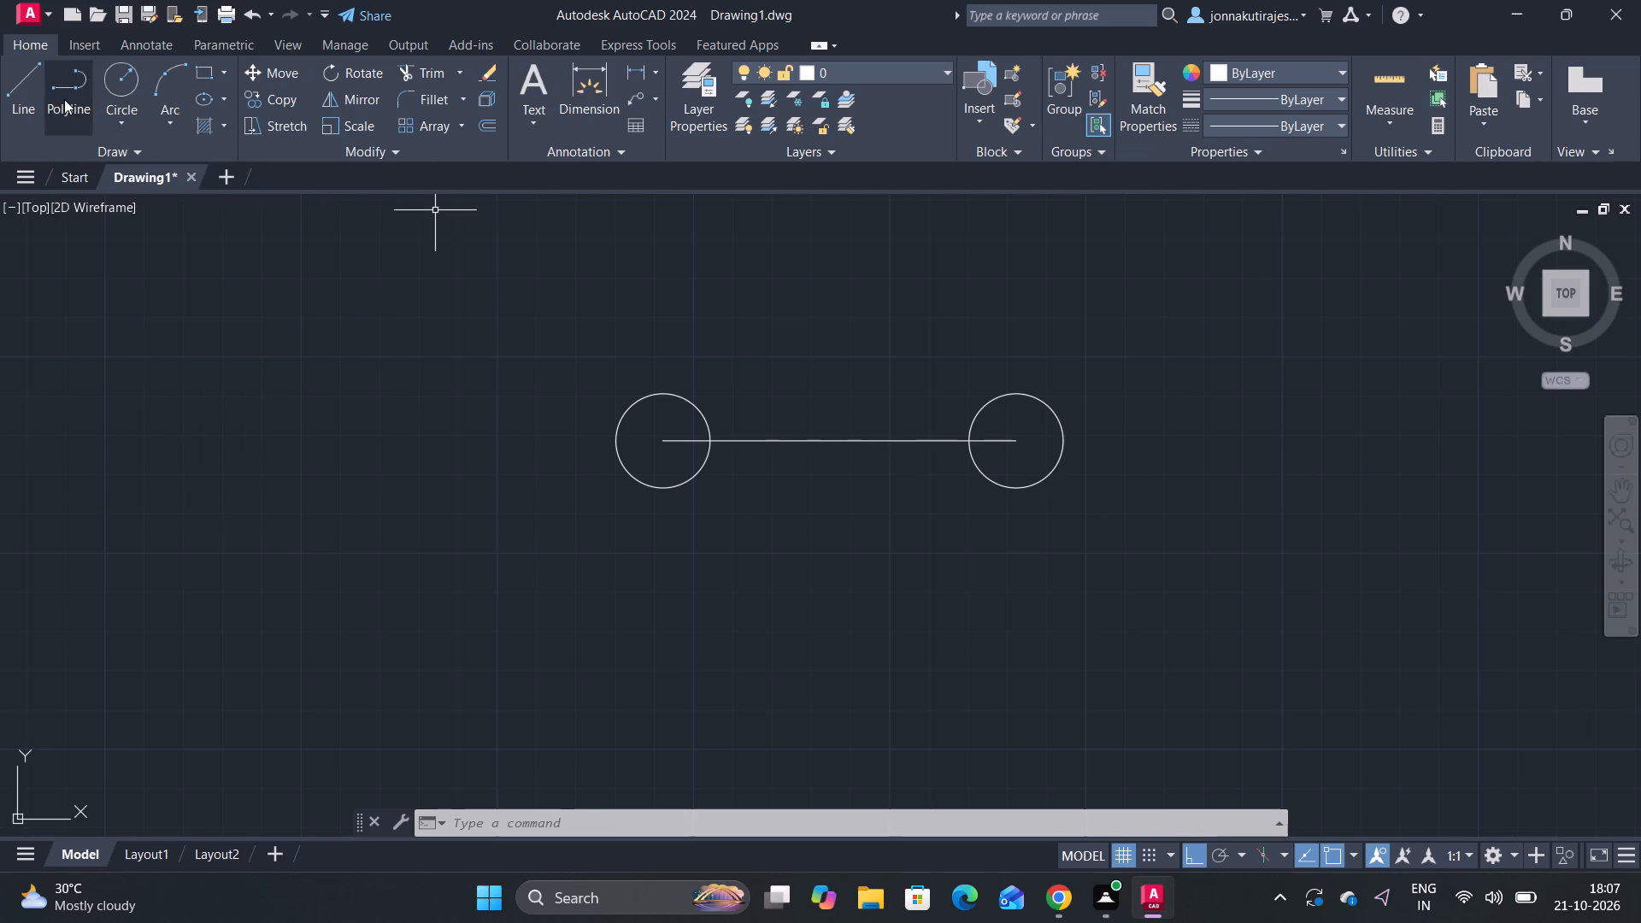
left_click(24, 98)
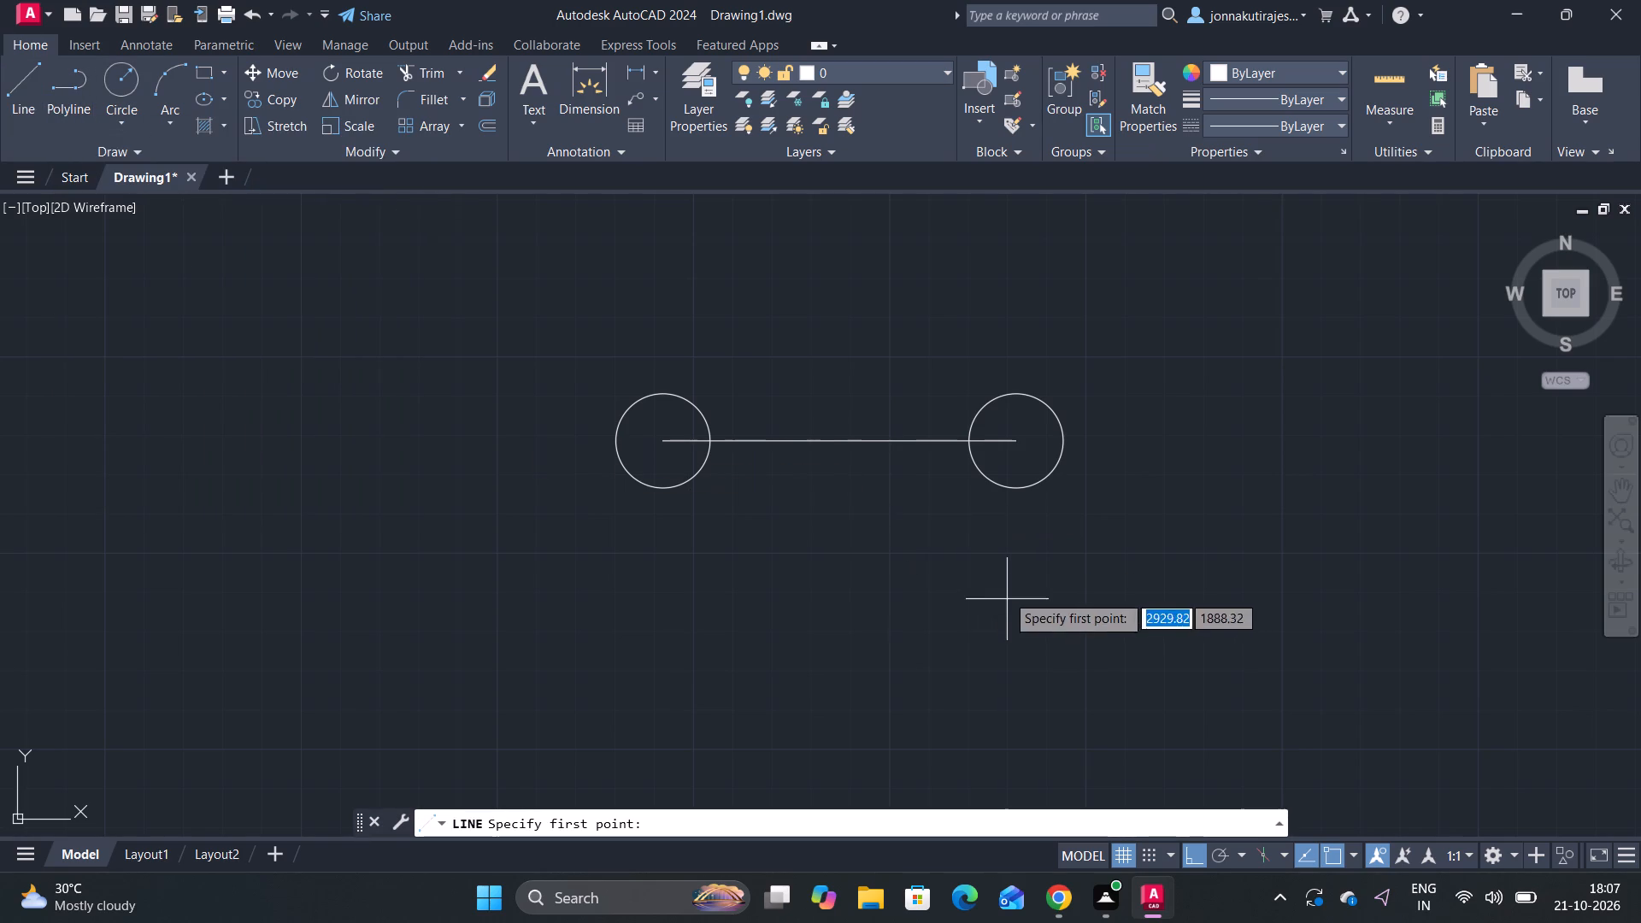
scroll(779, 450, "up", 2)
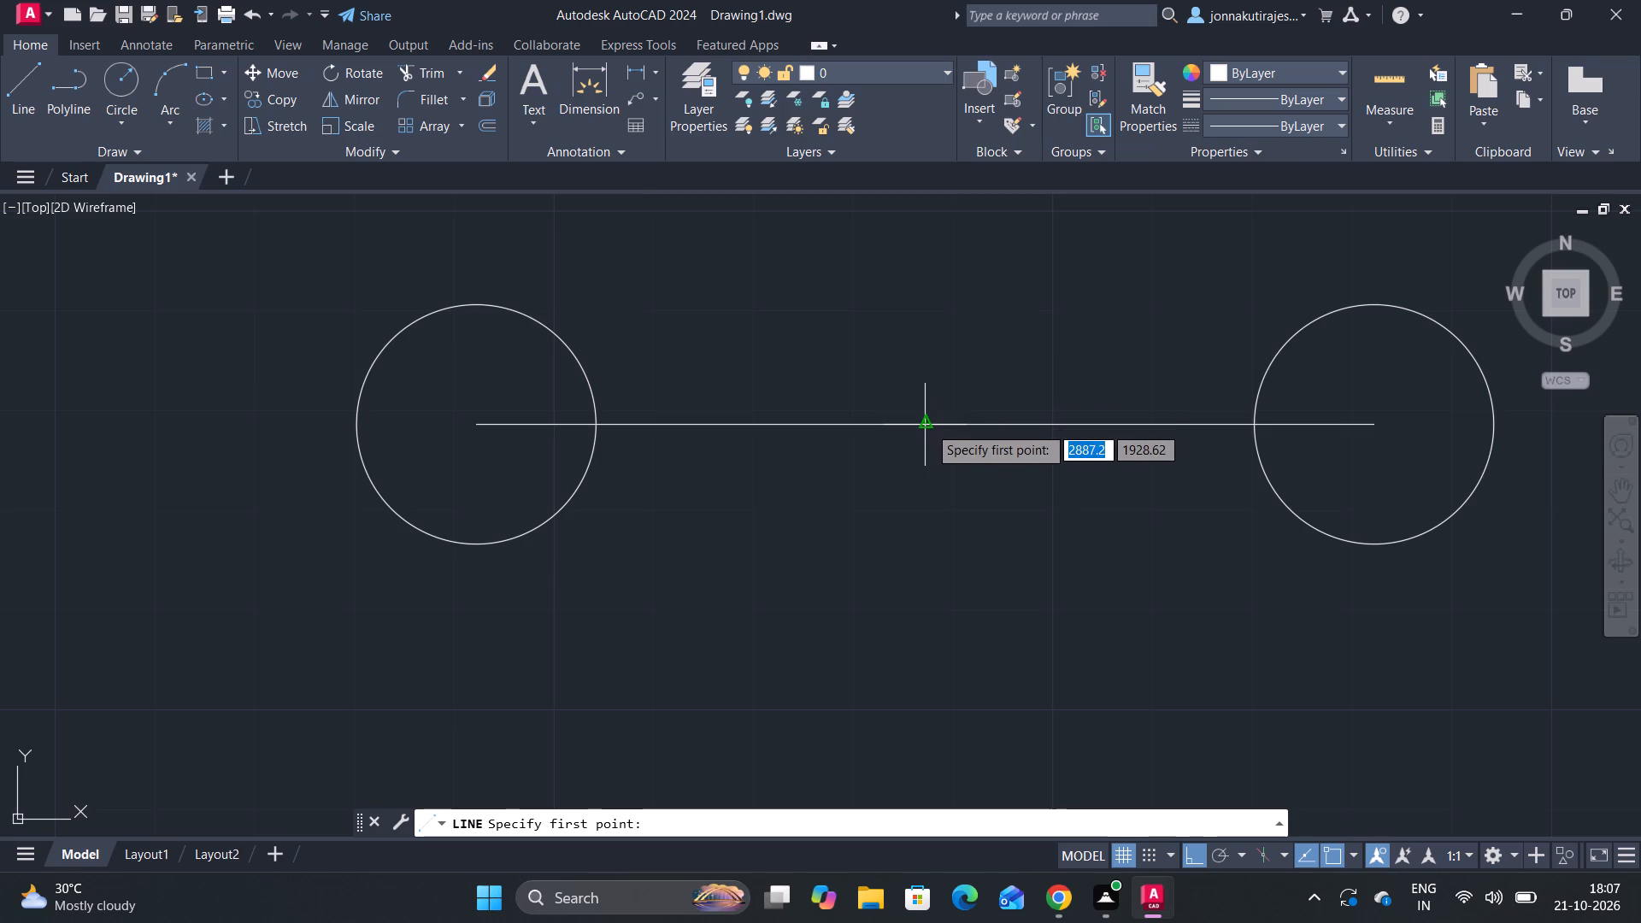
left_click(930, 426)
type("174")
key("Return")
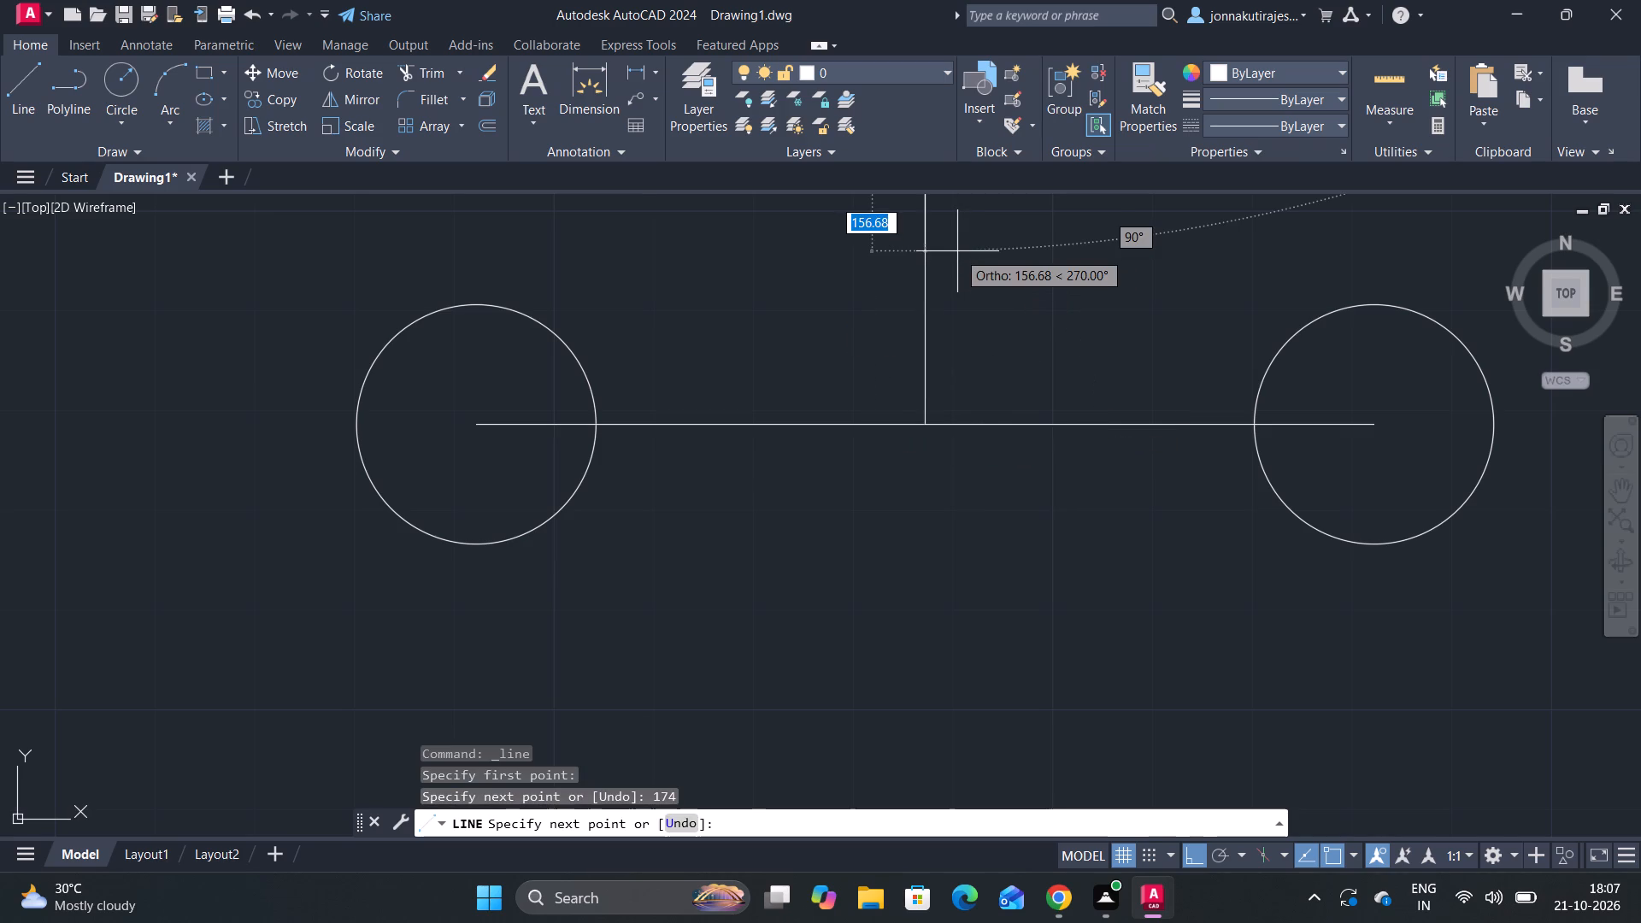
scroll(956, 255, "down", 4)
scroll(929, 514, "down", 2)
middle_click_drag(930, 514, 934, 619)
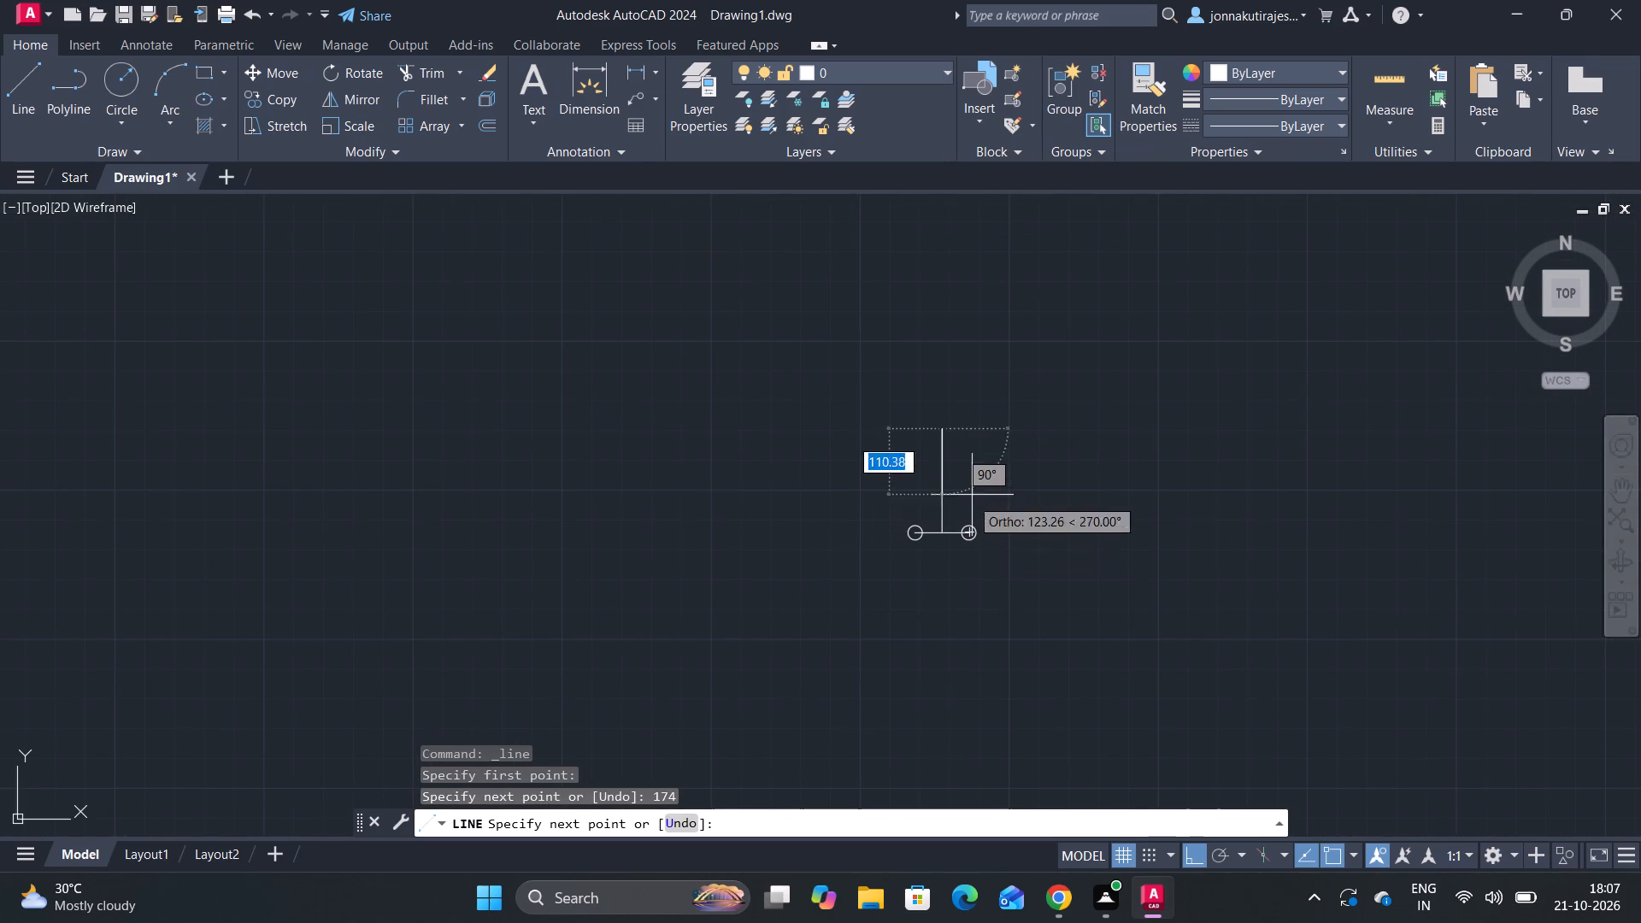
key("space")
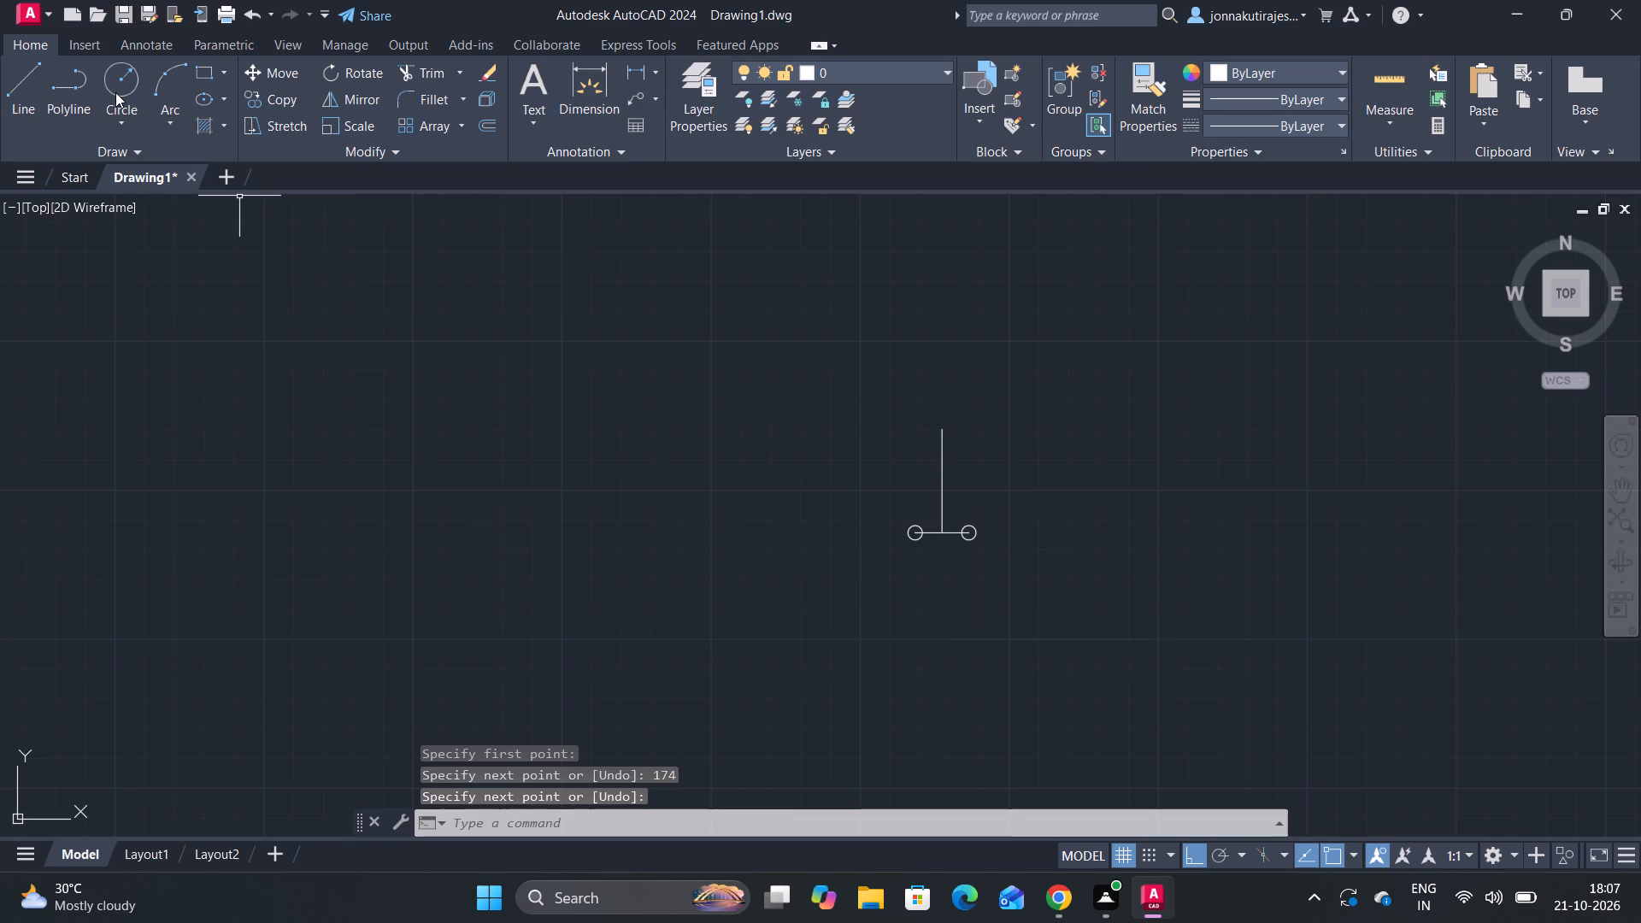
Draw a circle of diameter 24 centered on the vertical line's top end.
left_click(124, 115)
left_click(177, 199)
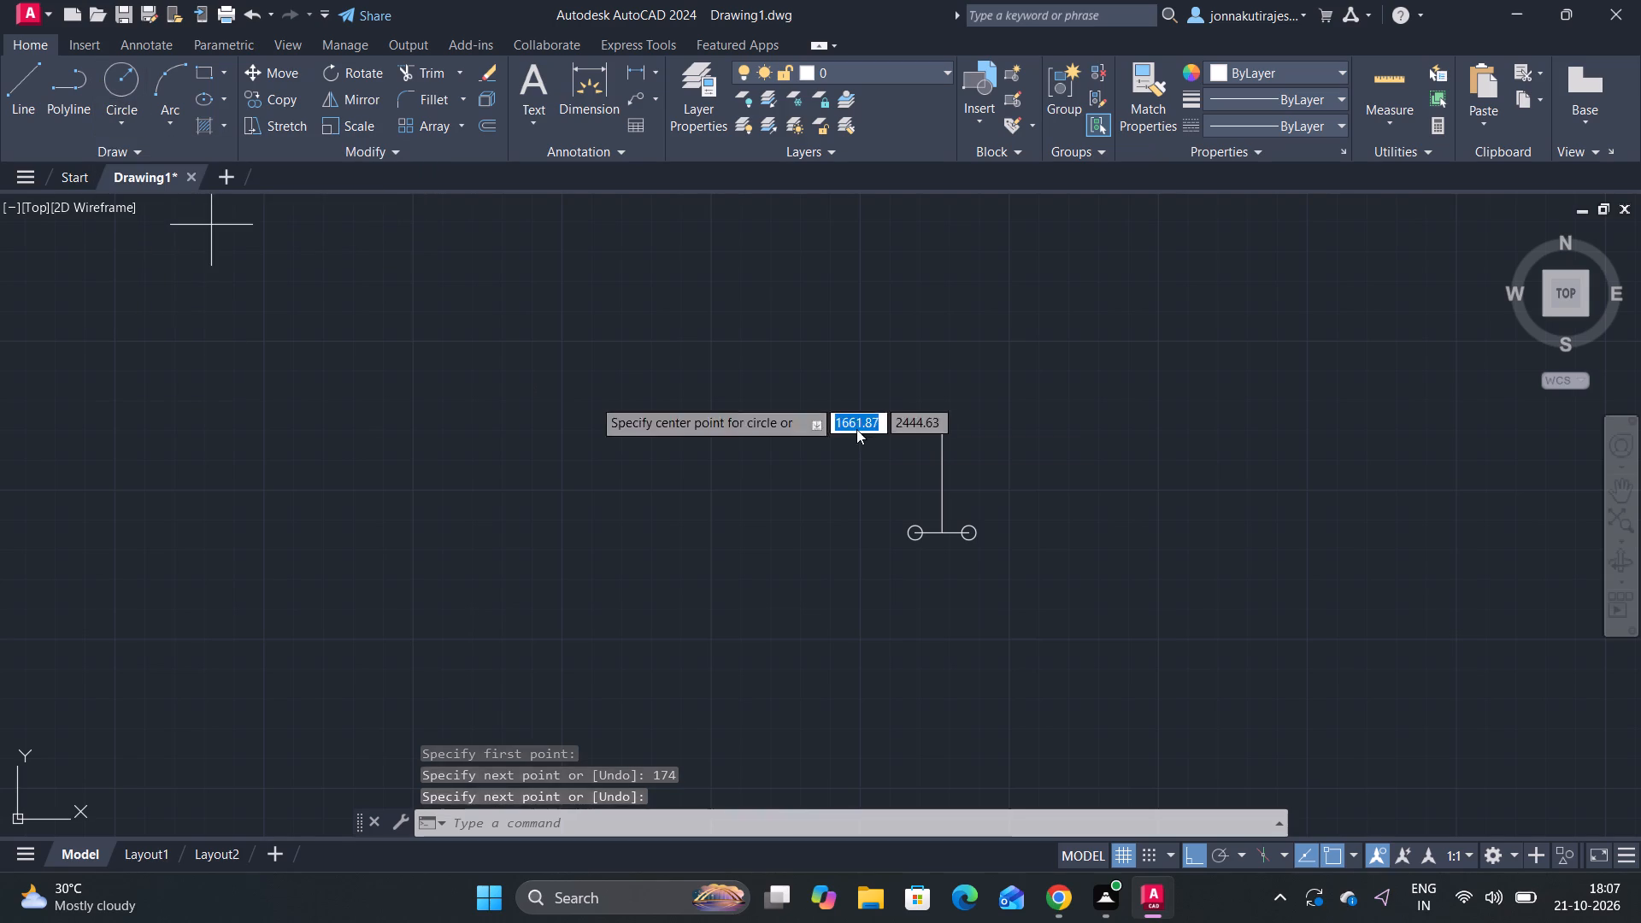
scroll(930, 386, "up", 3)
middle_click_drag(1054, 580, 1026, 408)
scroll(1026, 408, "down", 1)
scroll(956, 439, "up", 1)
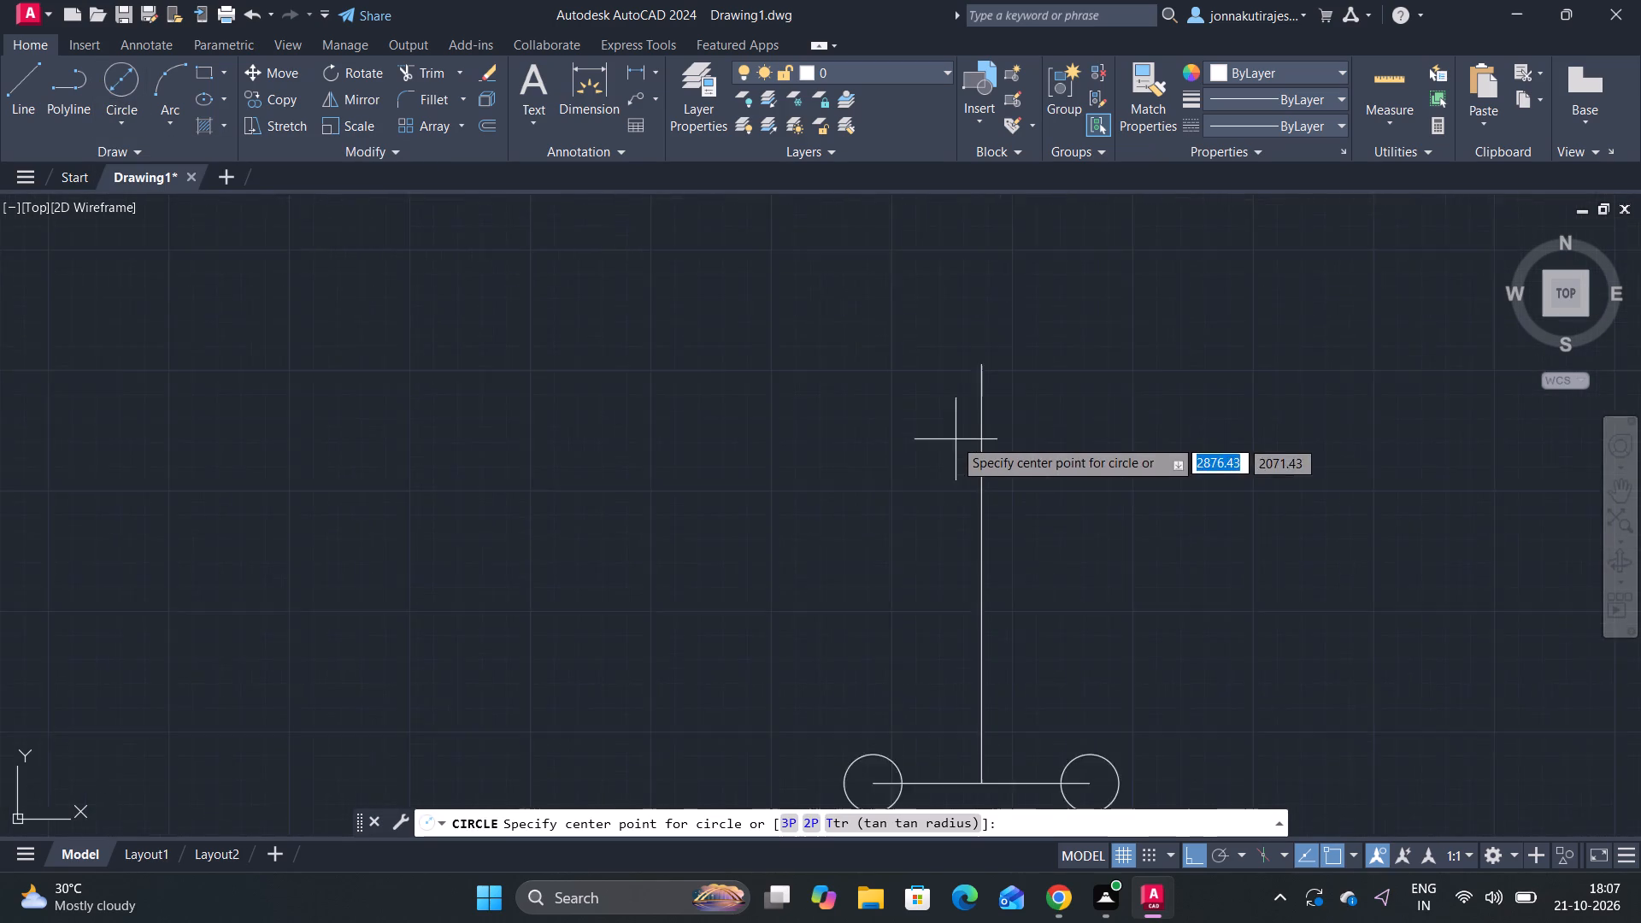
scroll(954, 438, "up", 1)
left_click_drag(1001, 320, 1016, 319)
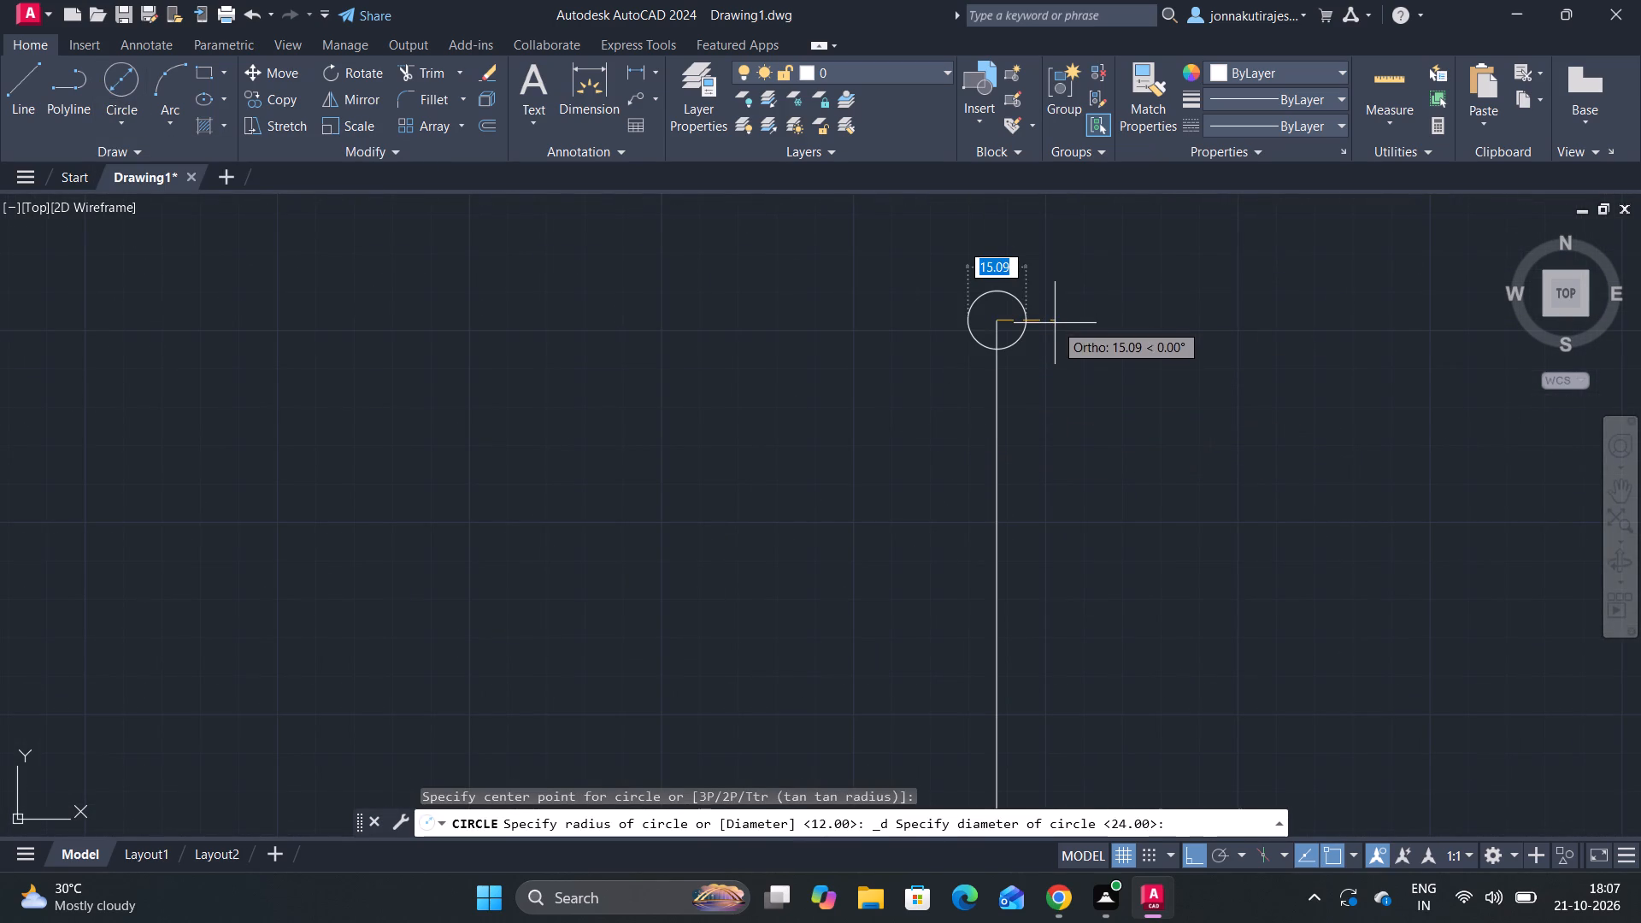
type("24")
key("Return")
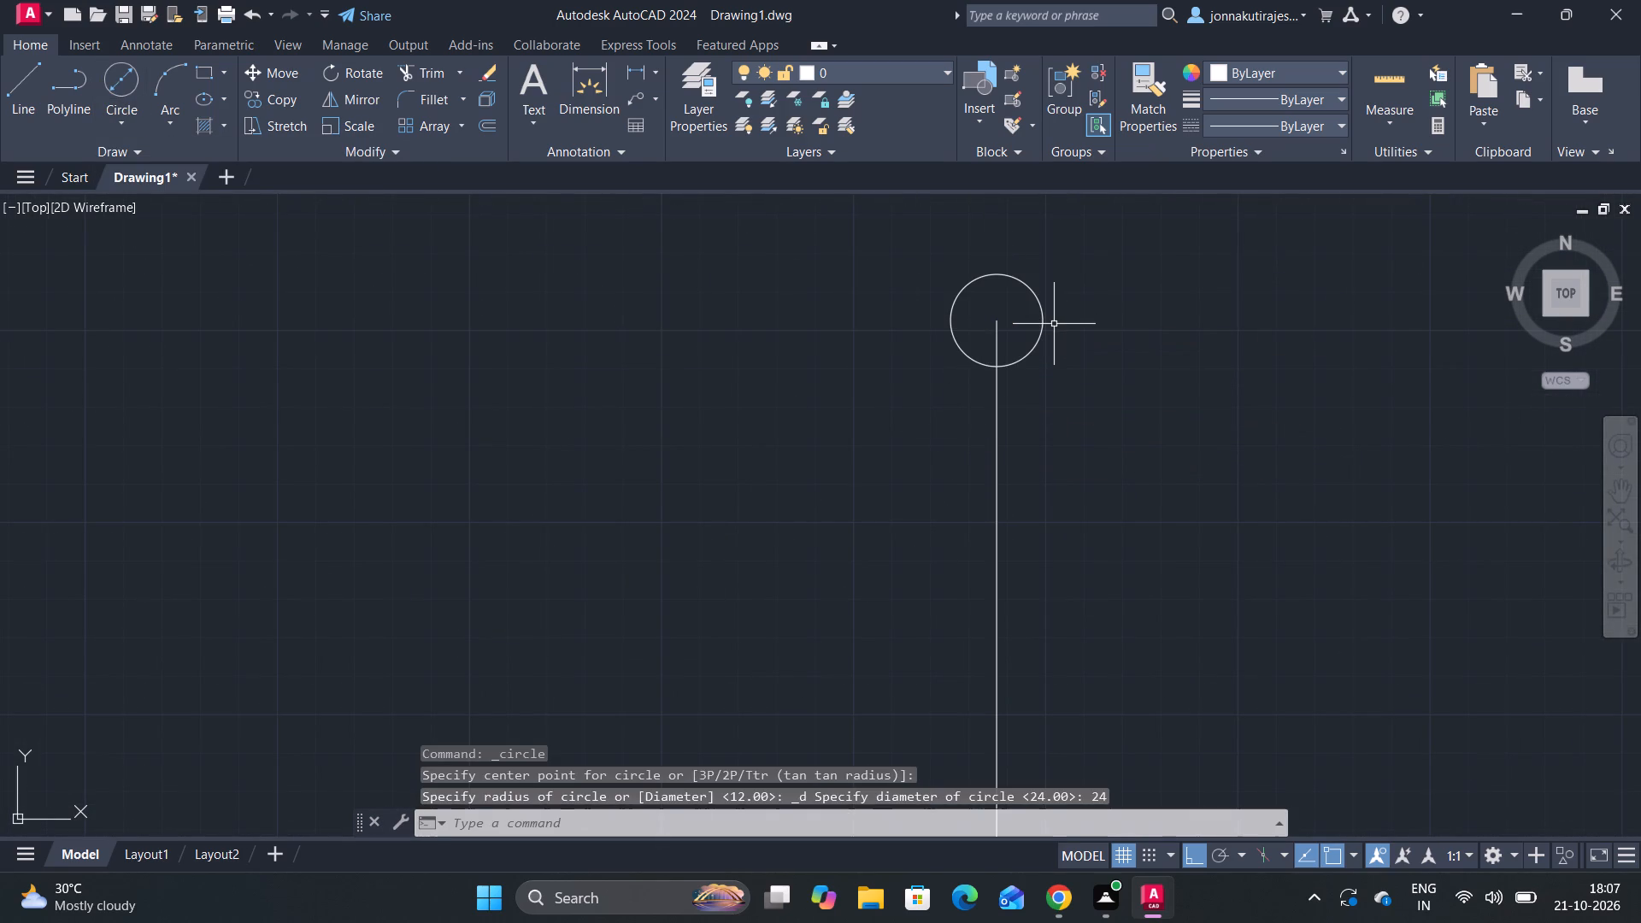
Draw a concentric circle of diameter 50 around the 24-diameter circle at the vertical line's top end.
scroll(1036, 376, "down", 1)
middle_click_drag(1050, 379, 978, 369)
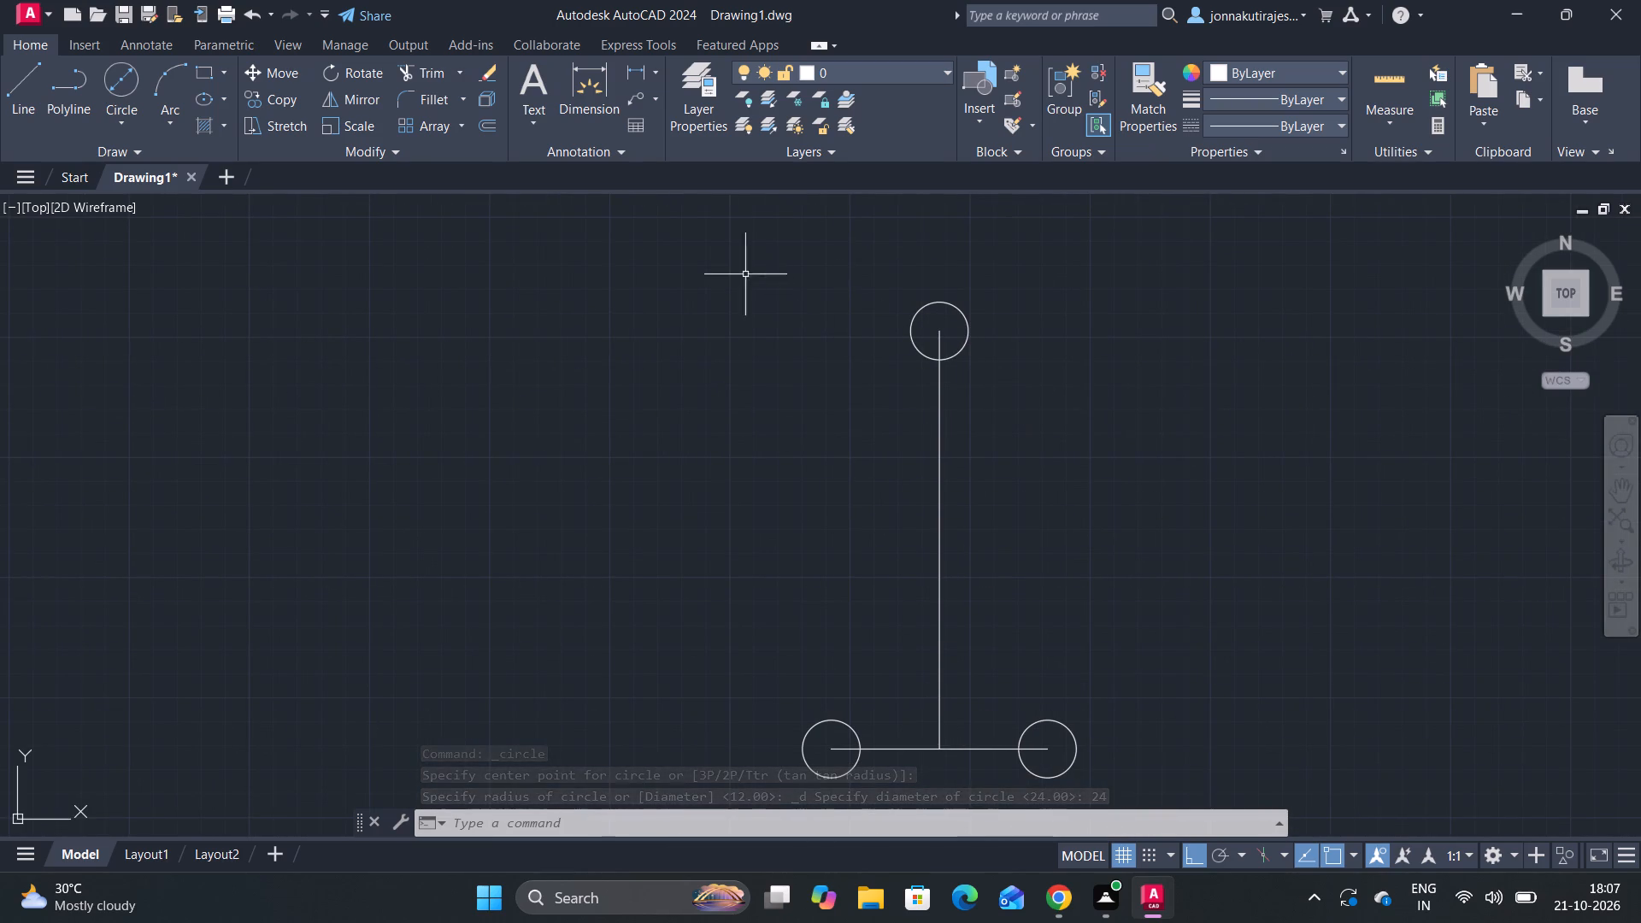
left_click(128, 85)
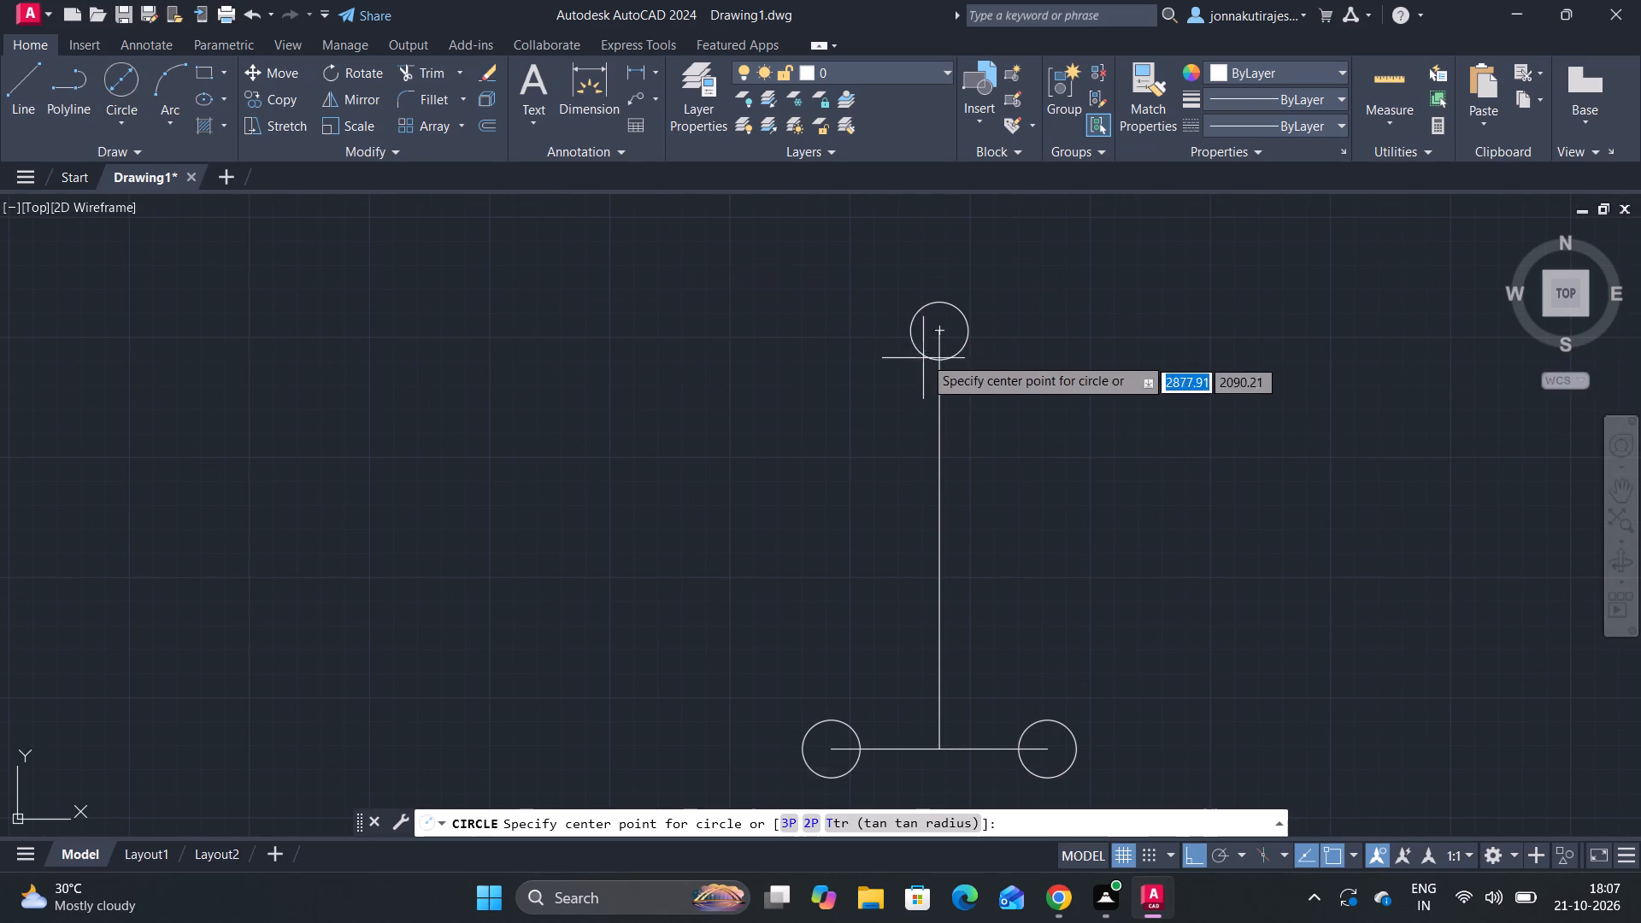
left_click_drag(938, 329, 952, 332)
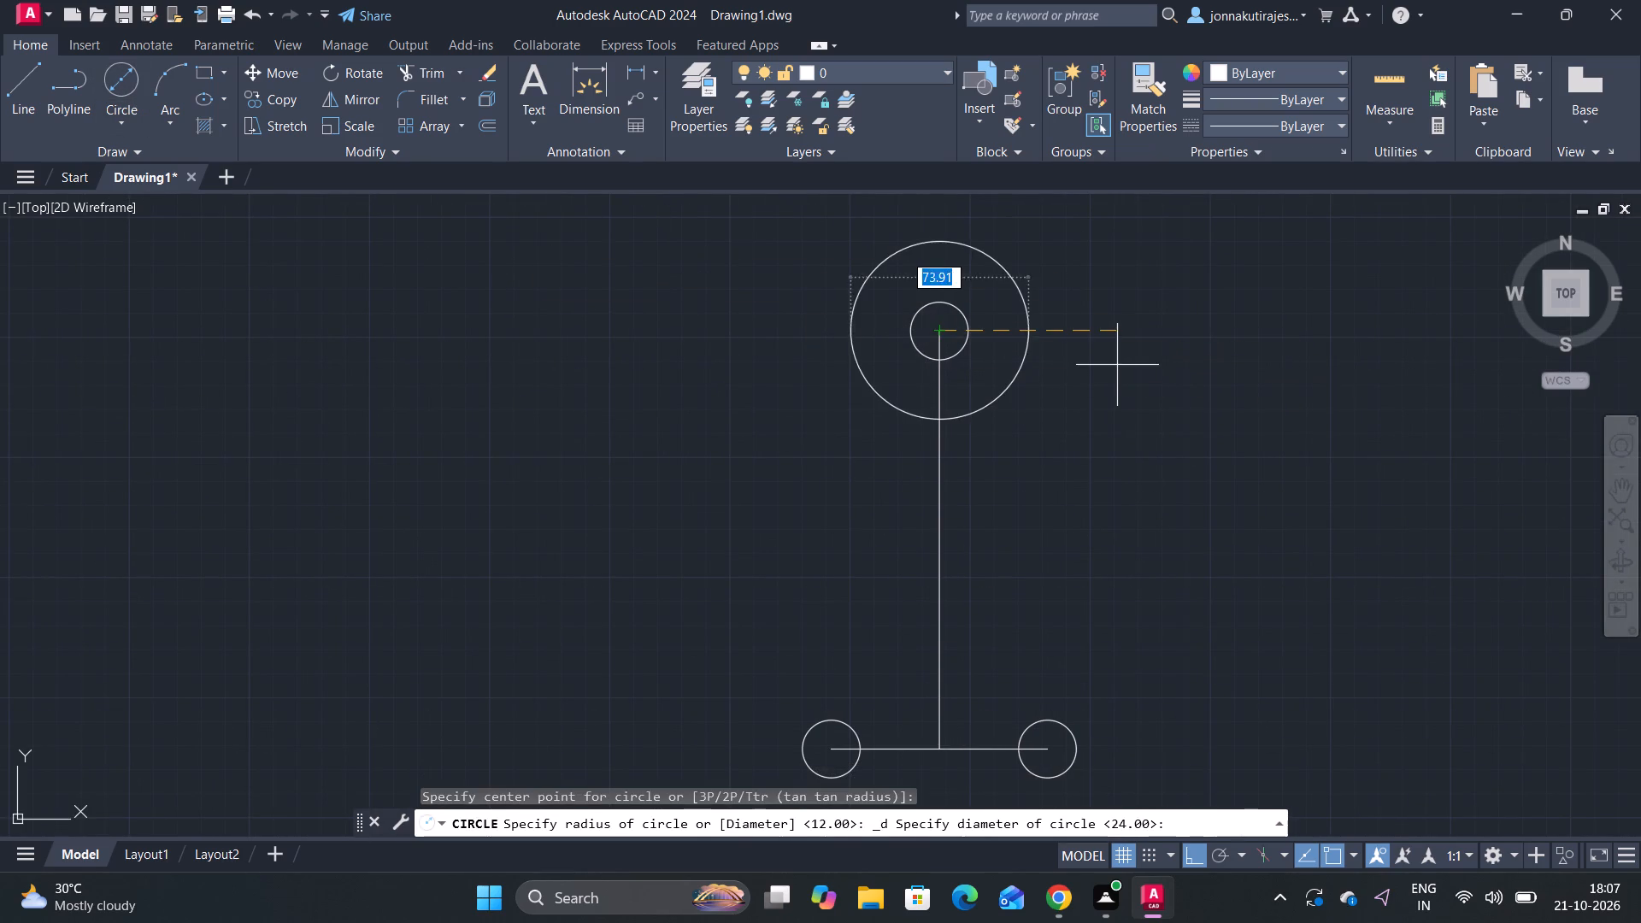
type("50")
key("Return")
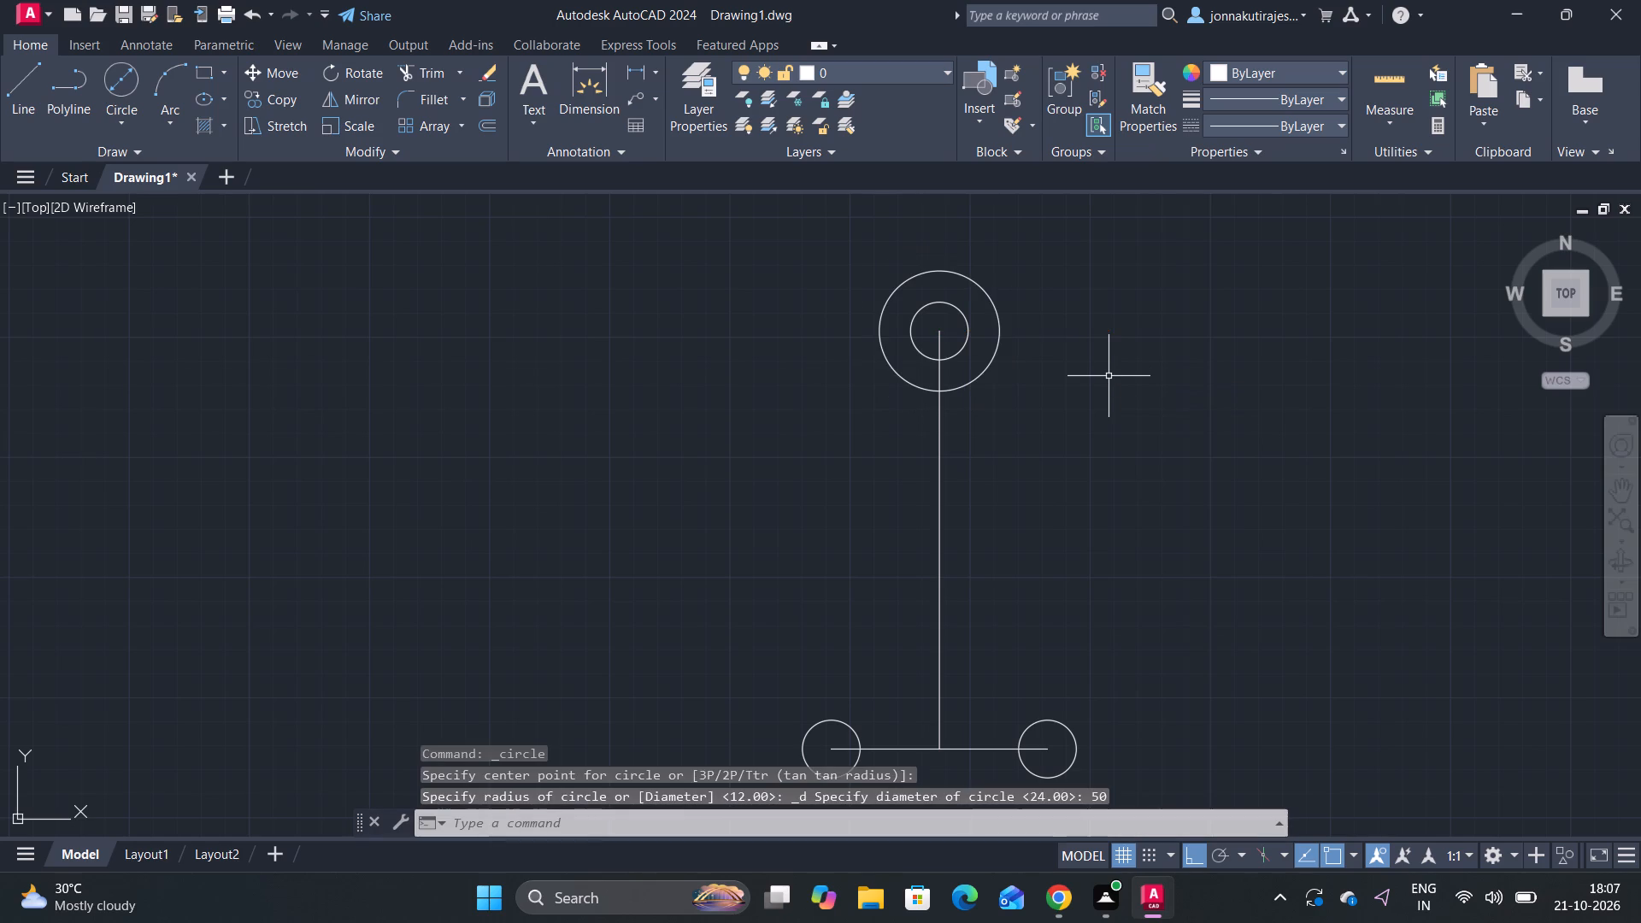
Draw an 80-unit line straight down from the center of the top concentric circles.
middle_click_drag(1156, 626, 1099, 490)
middle_click_drag(1081, 487, 1083, 492)
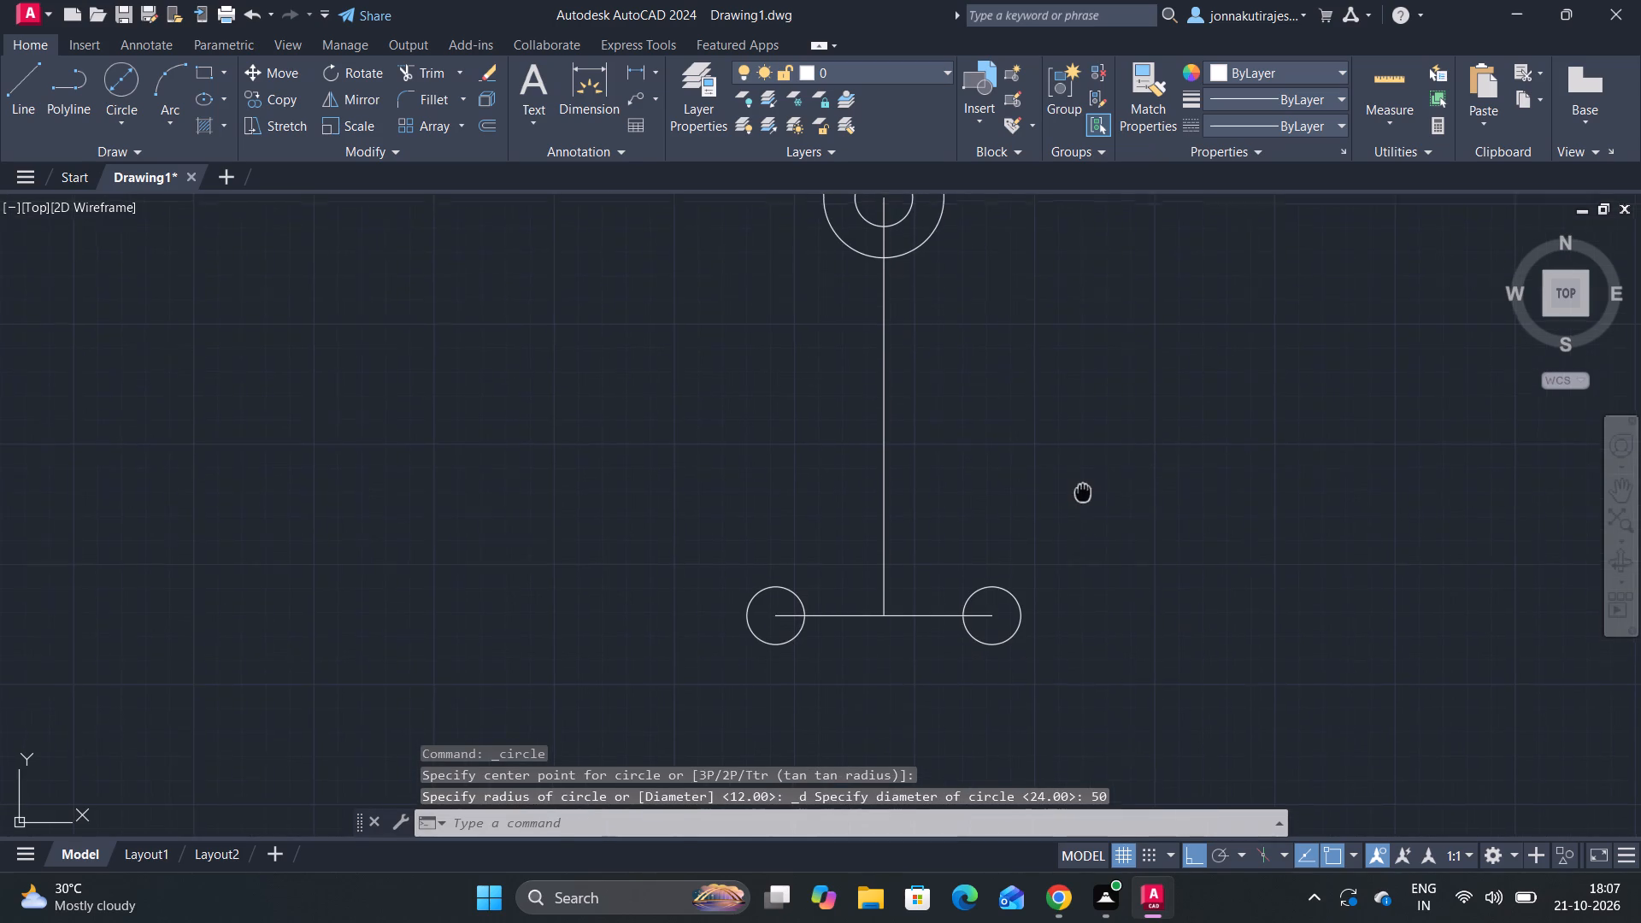
middle_click_drag(1083, 492, 1097, 531)
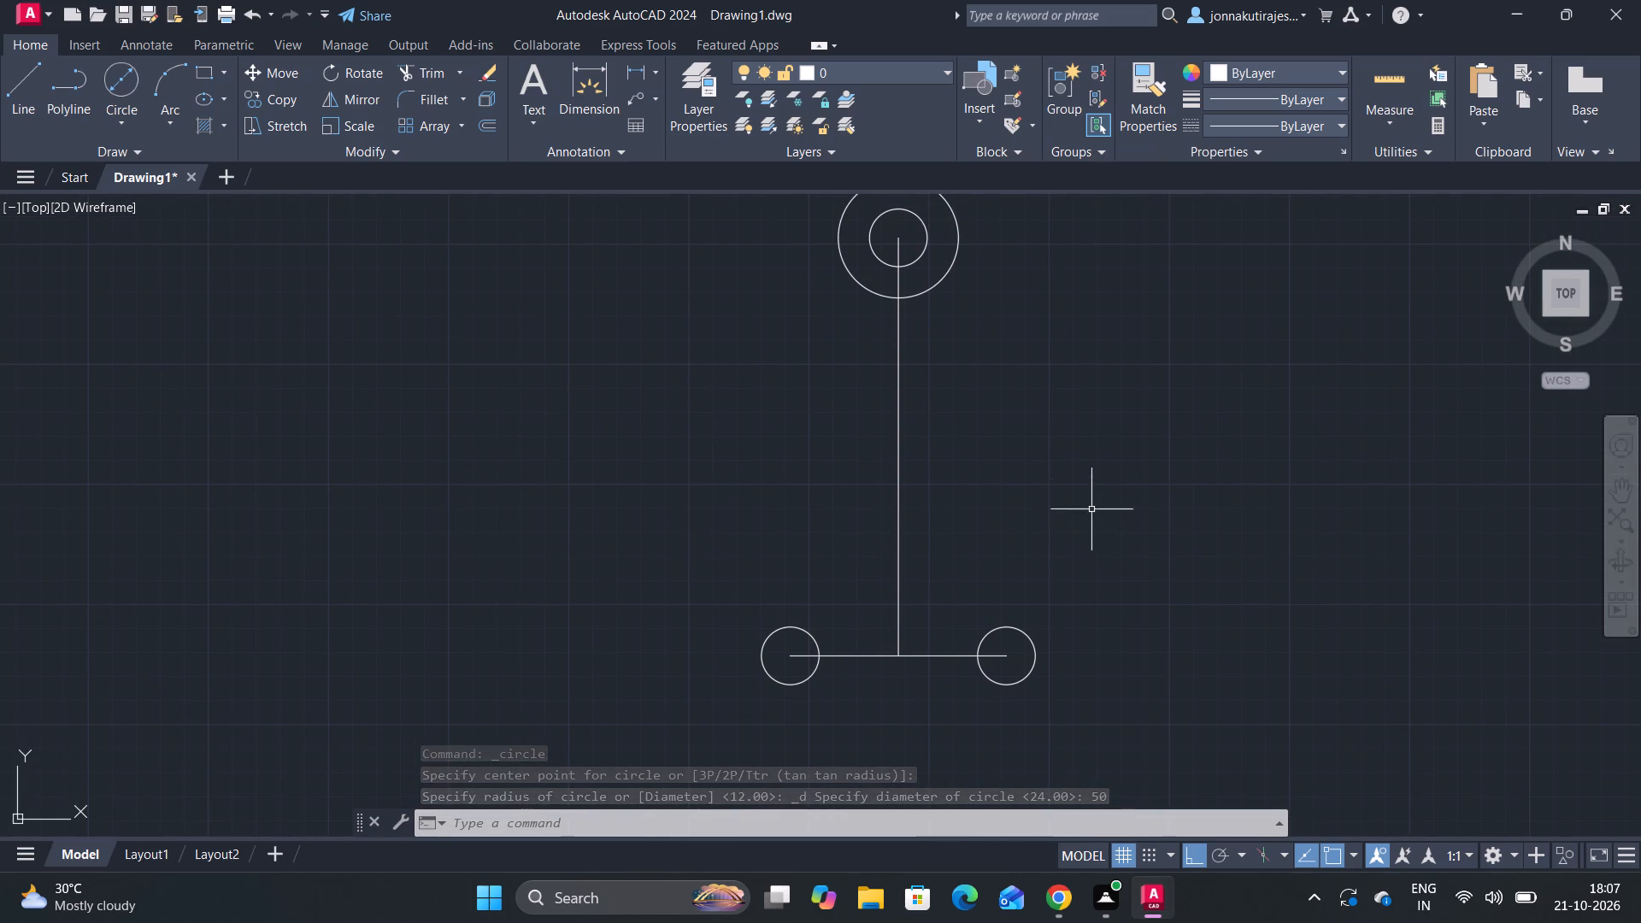
left_click(6, 82)
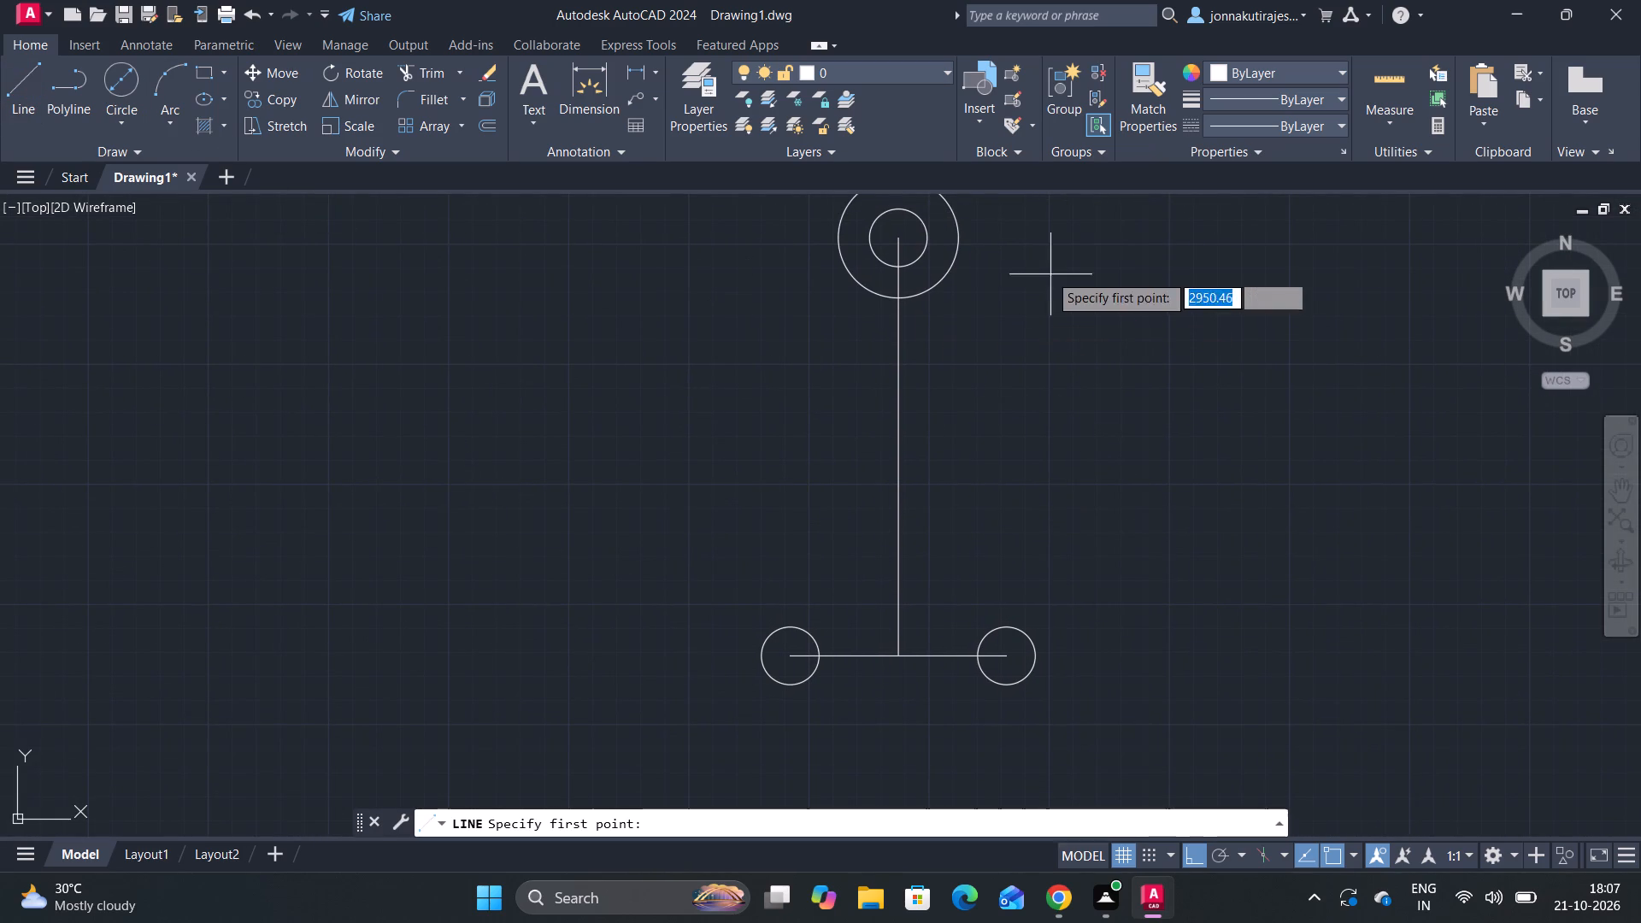
left_click(901, 236)
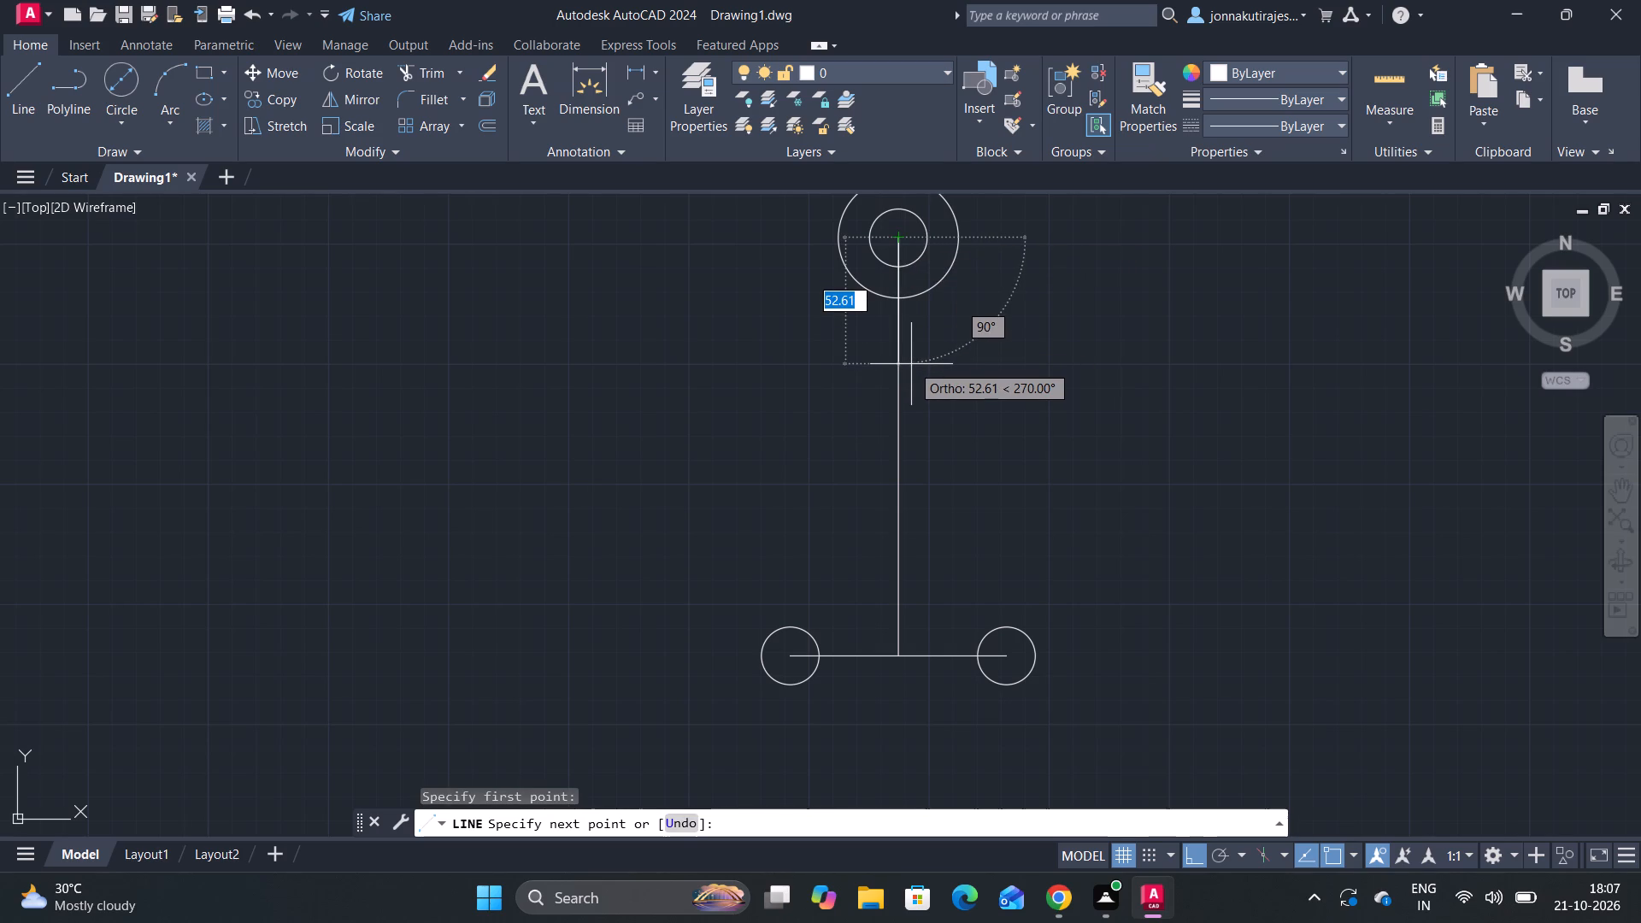
type("80")
key("Return")
key("Escape")
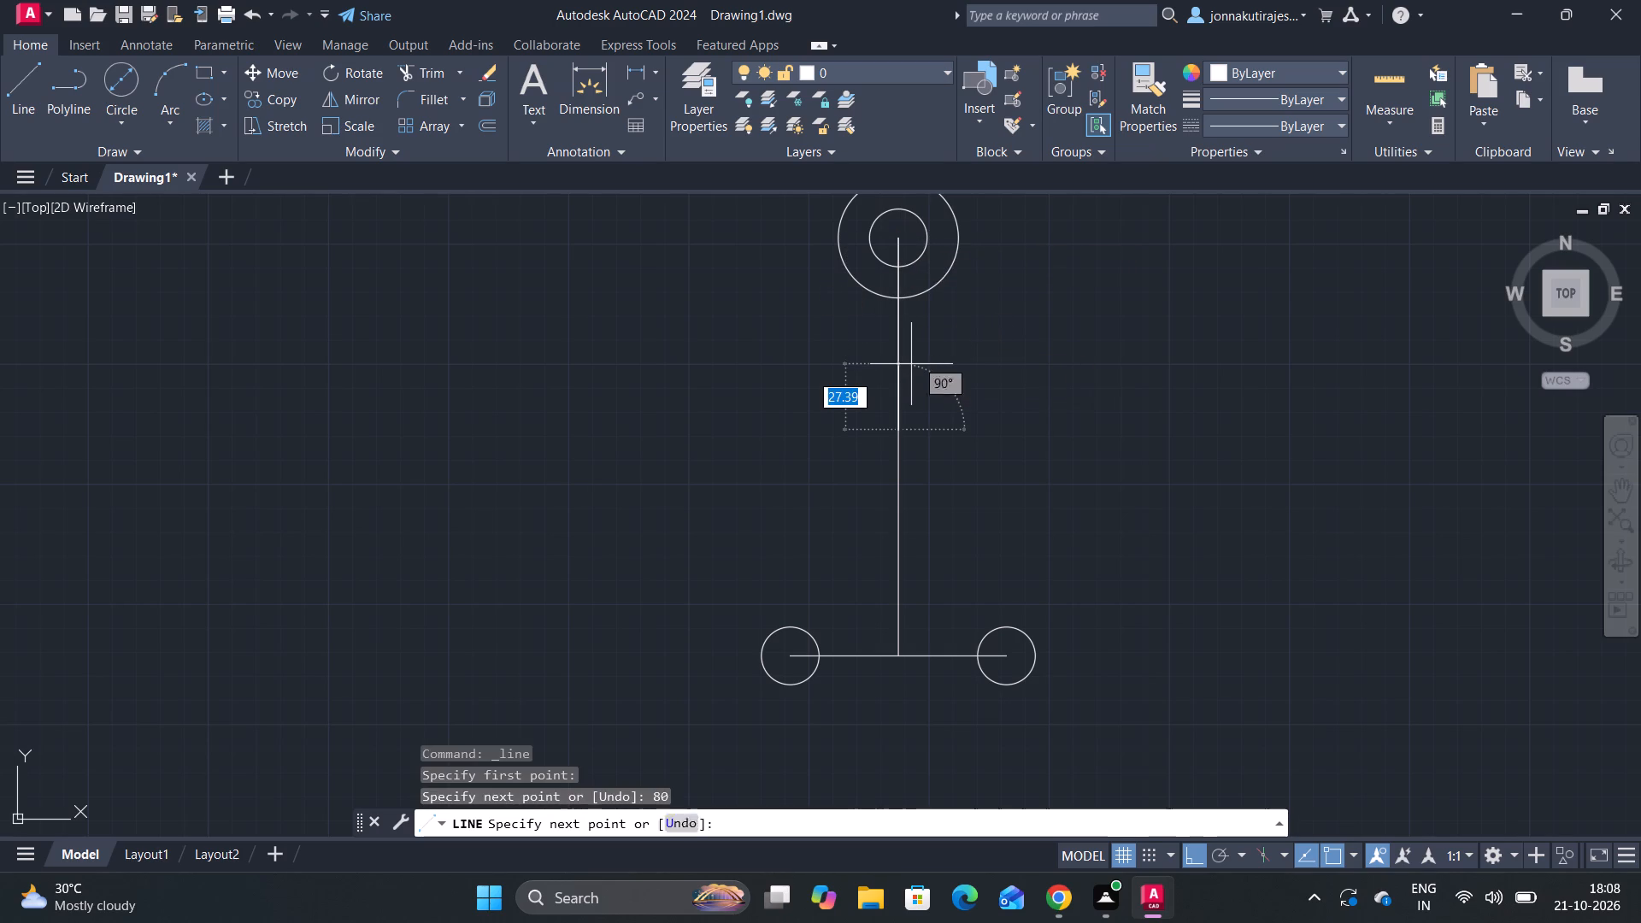
Draw a circle of radius 30 centered on the lower end of the 80-unit line.
scroll(897, 362, "up", 1)
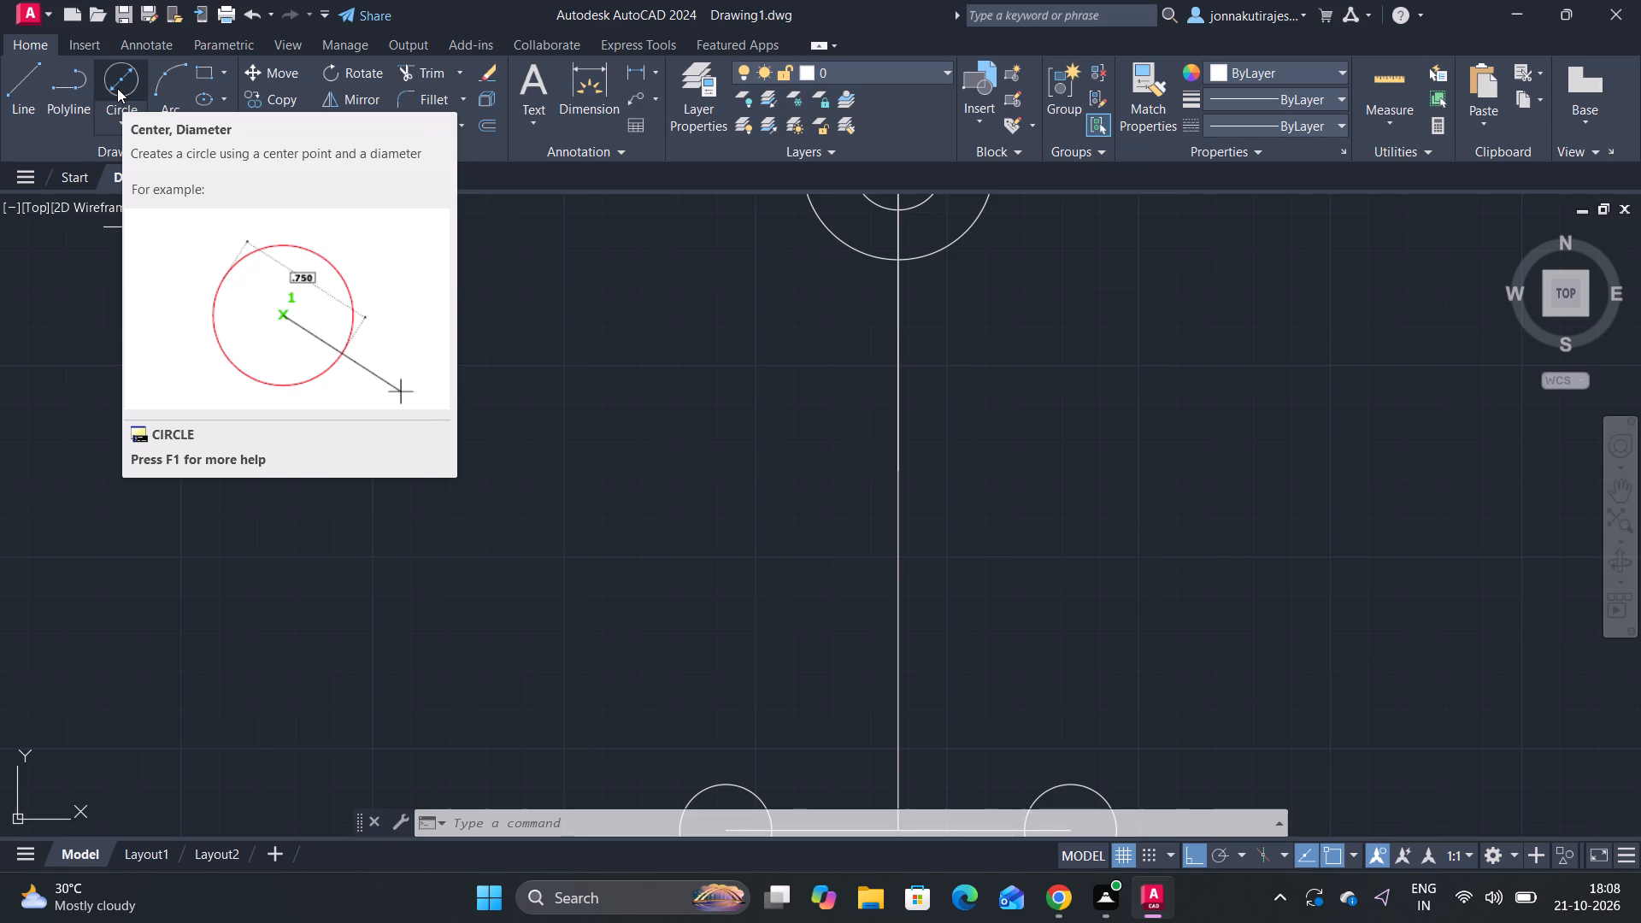
left_click(119, 111)
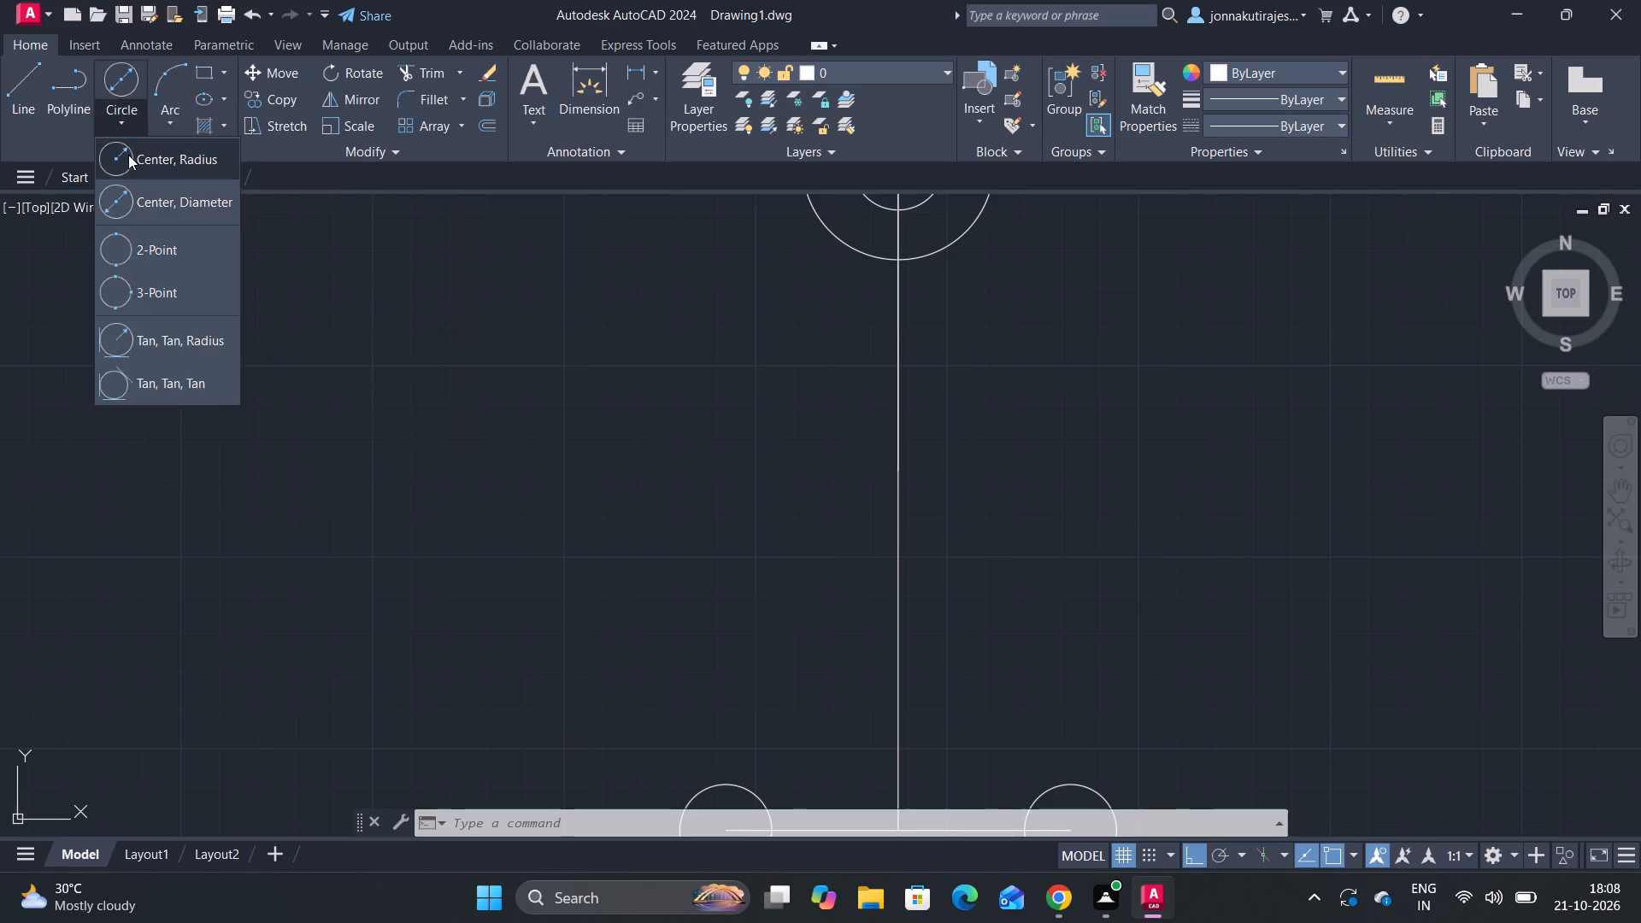
left_click(130, 156)
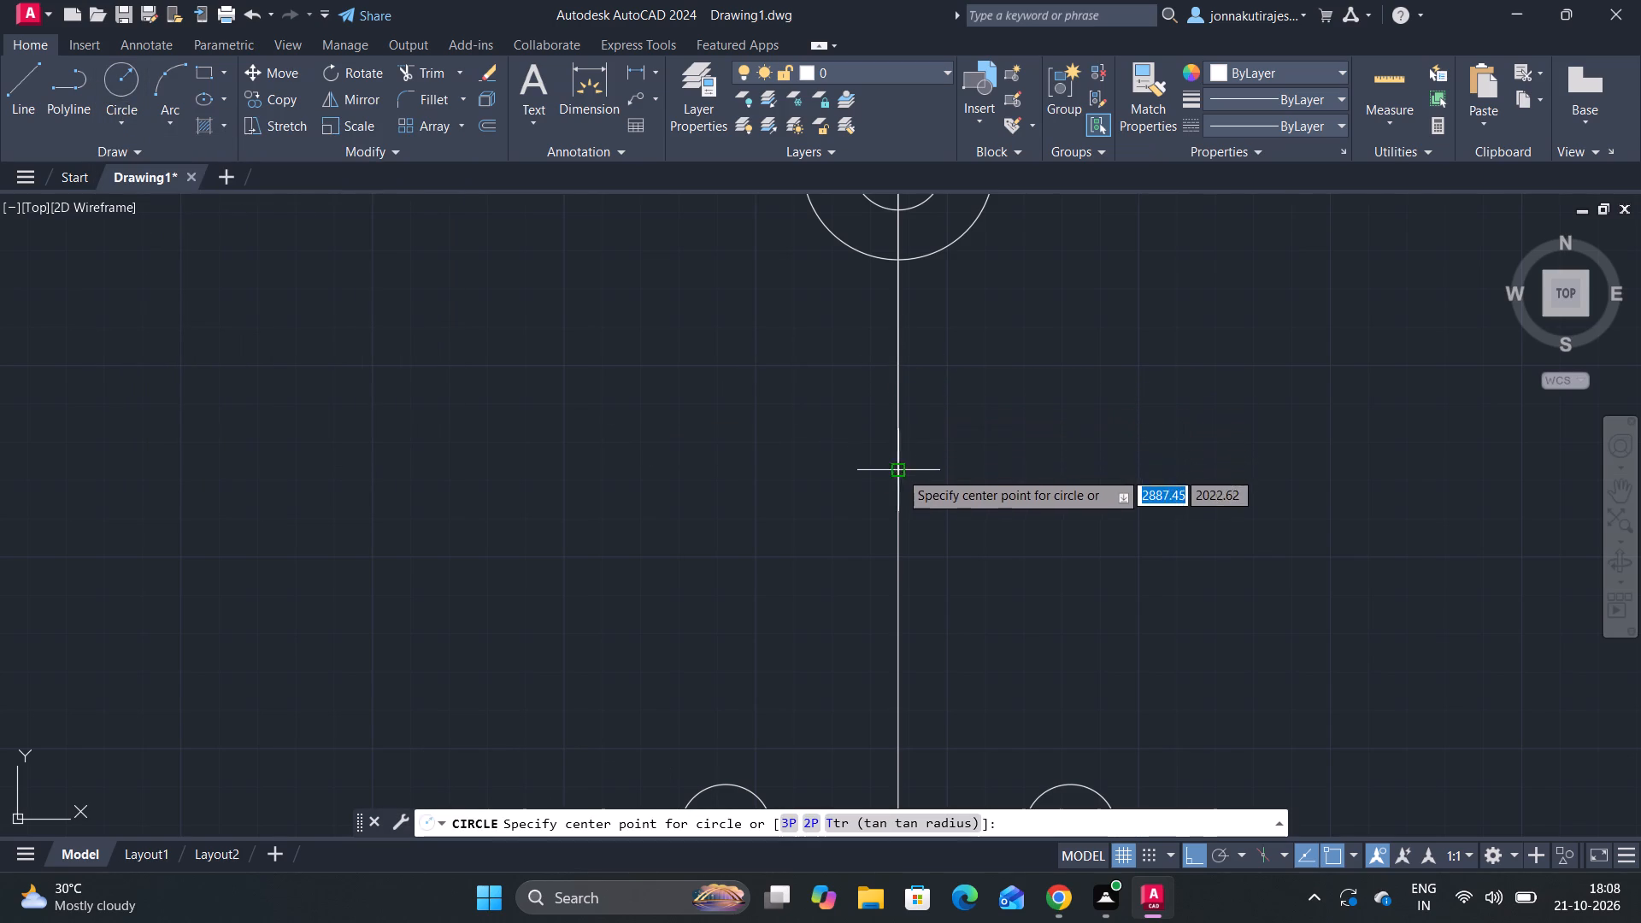
left_click_drag(897, 470, 915, 471)
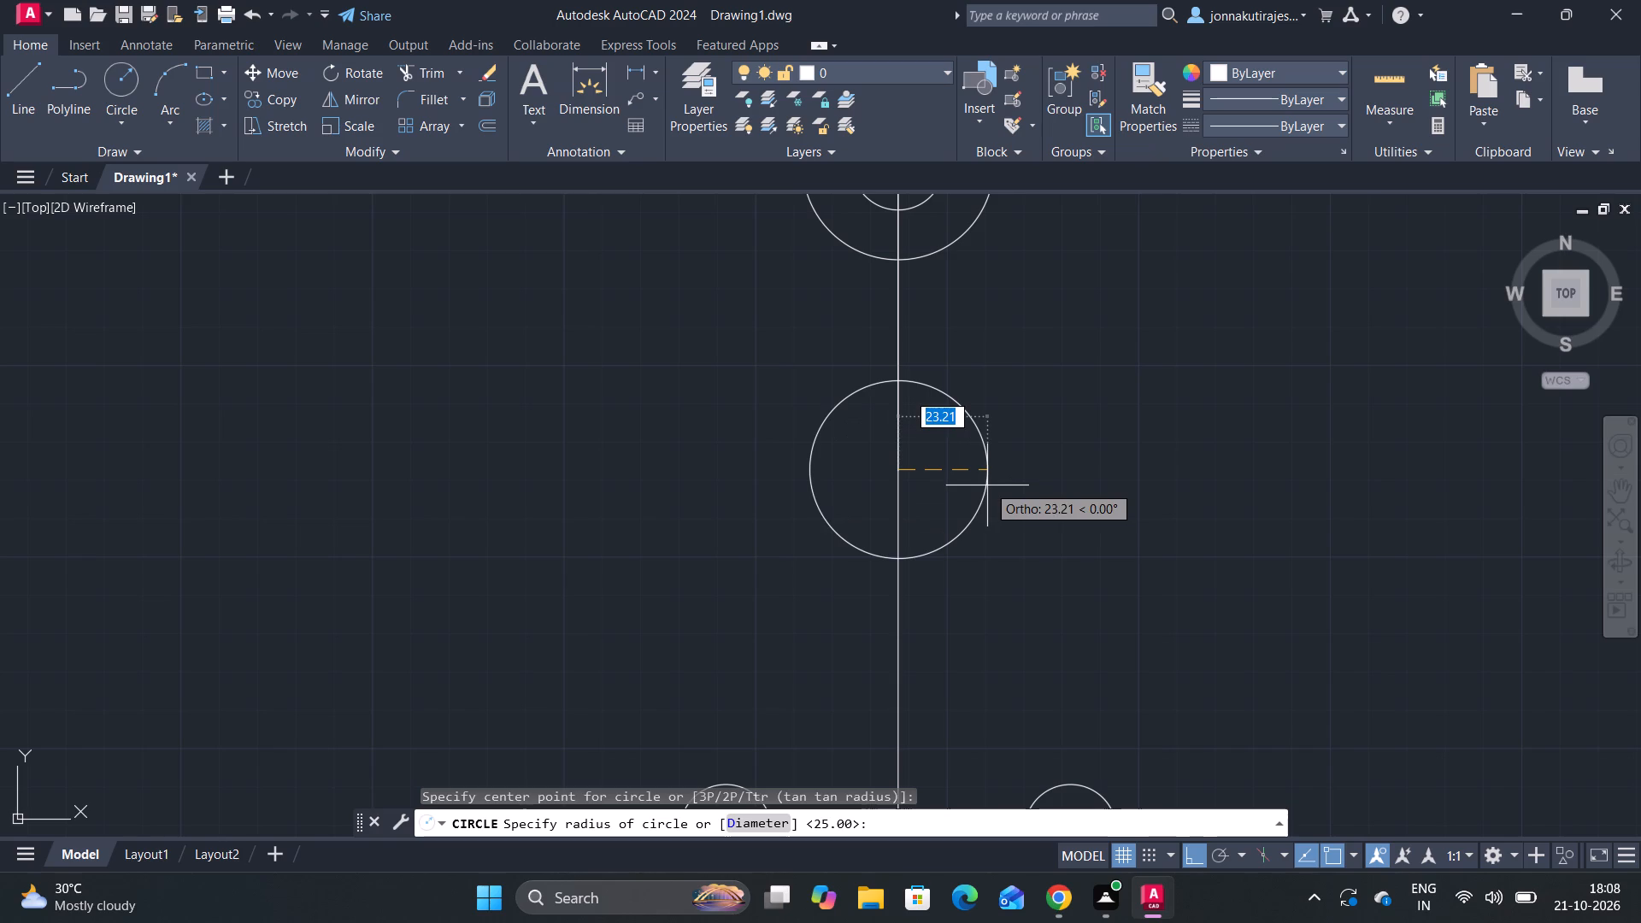
type("30")
key("Return")
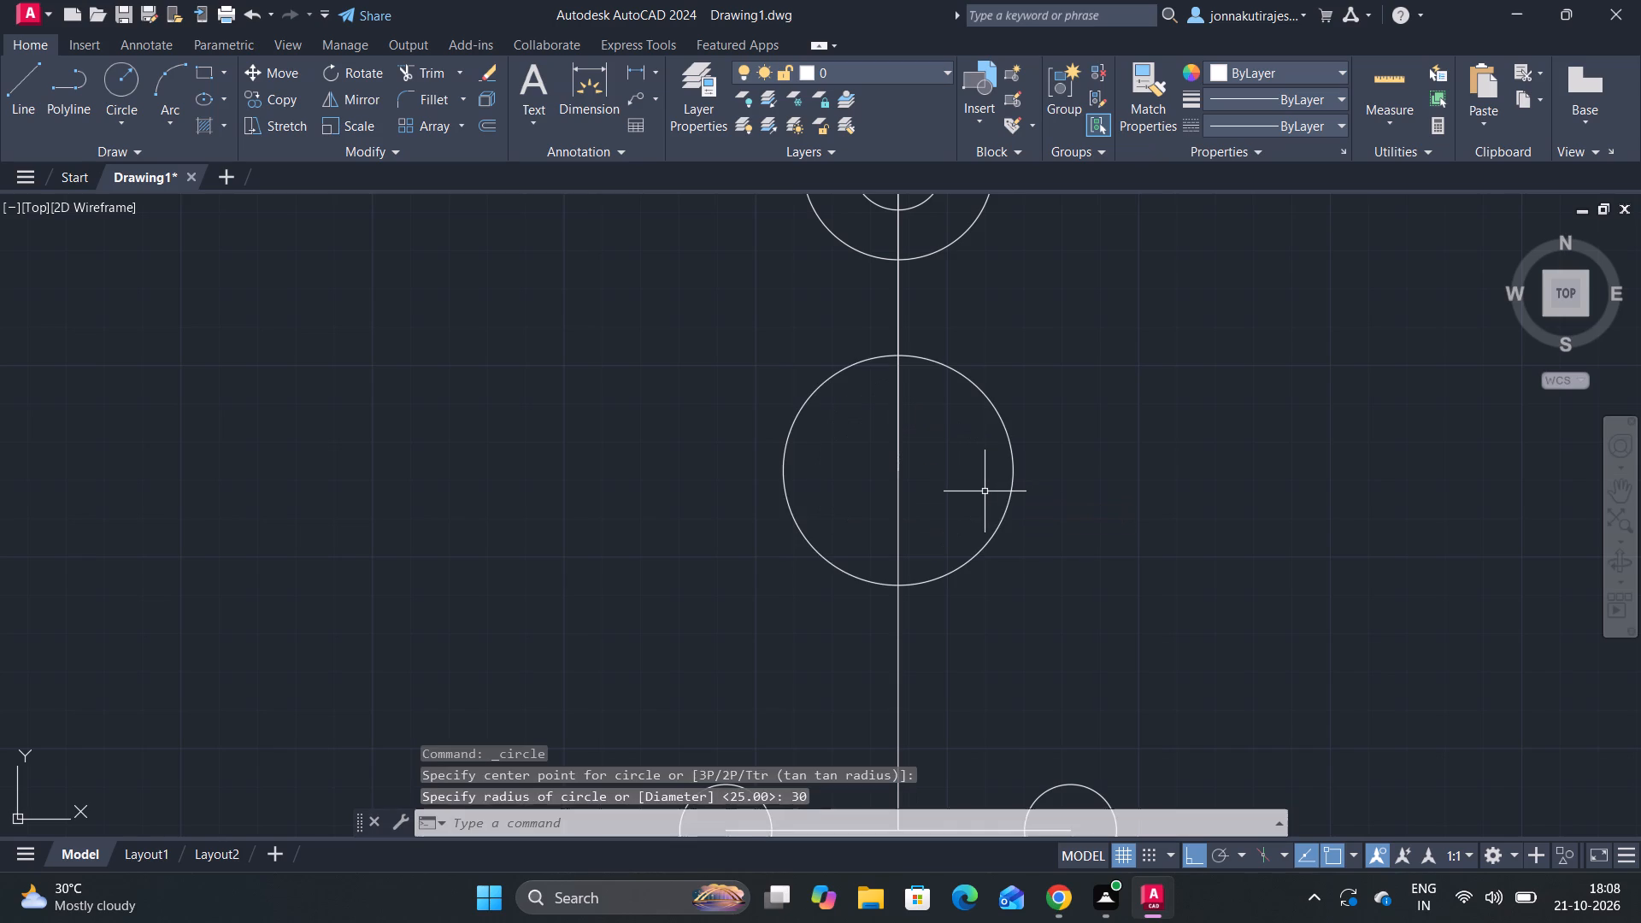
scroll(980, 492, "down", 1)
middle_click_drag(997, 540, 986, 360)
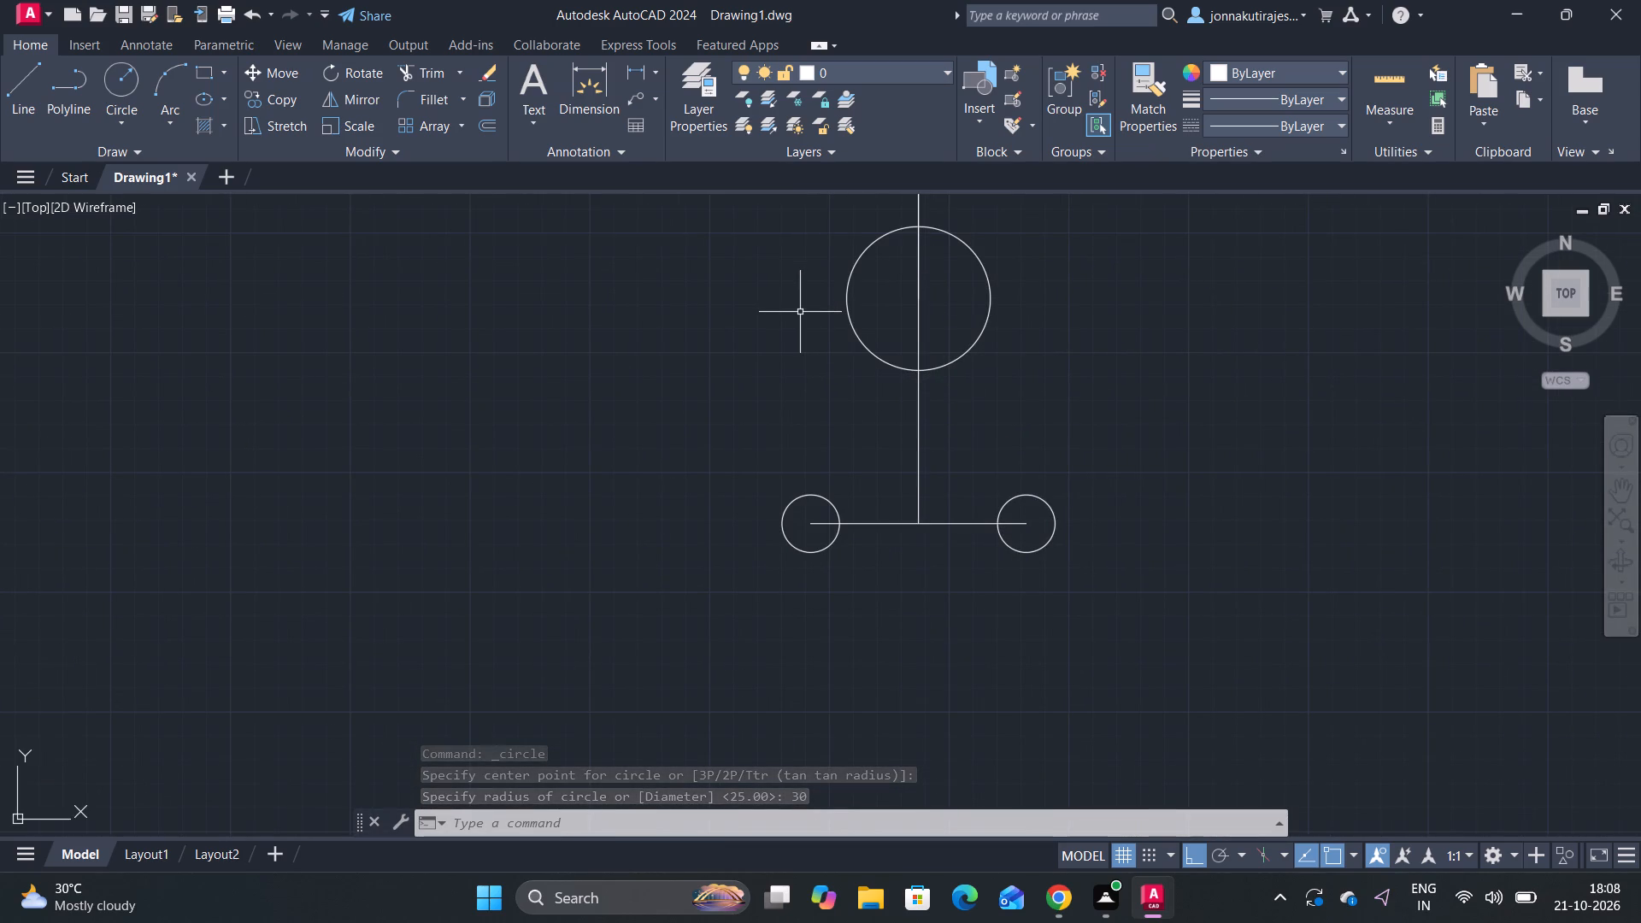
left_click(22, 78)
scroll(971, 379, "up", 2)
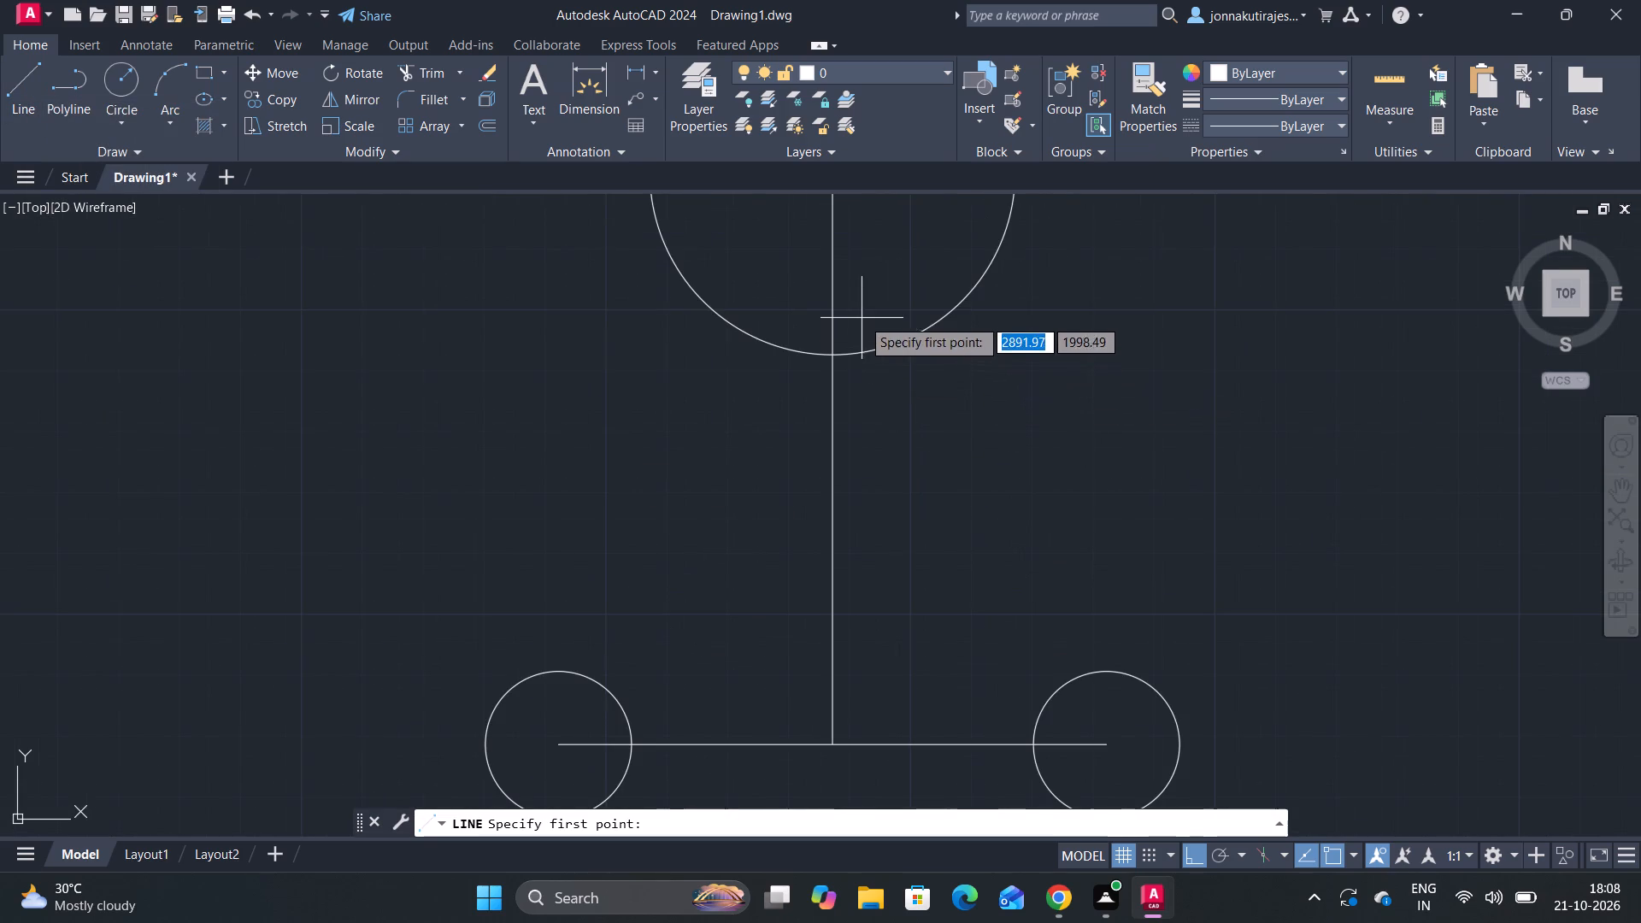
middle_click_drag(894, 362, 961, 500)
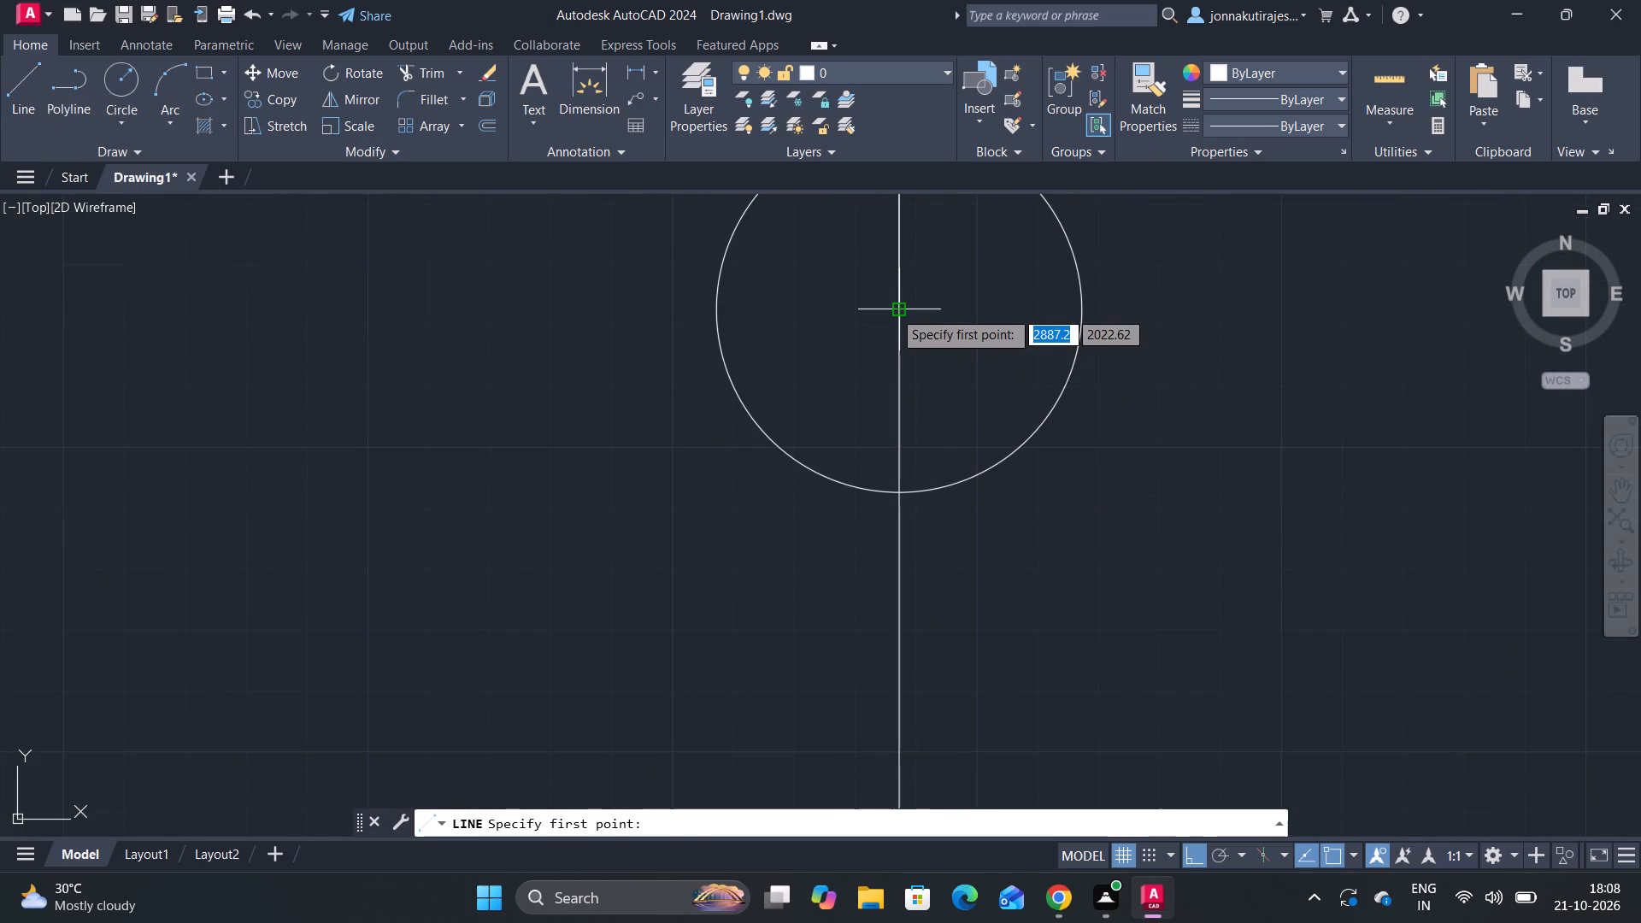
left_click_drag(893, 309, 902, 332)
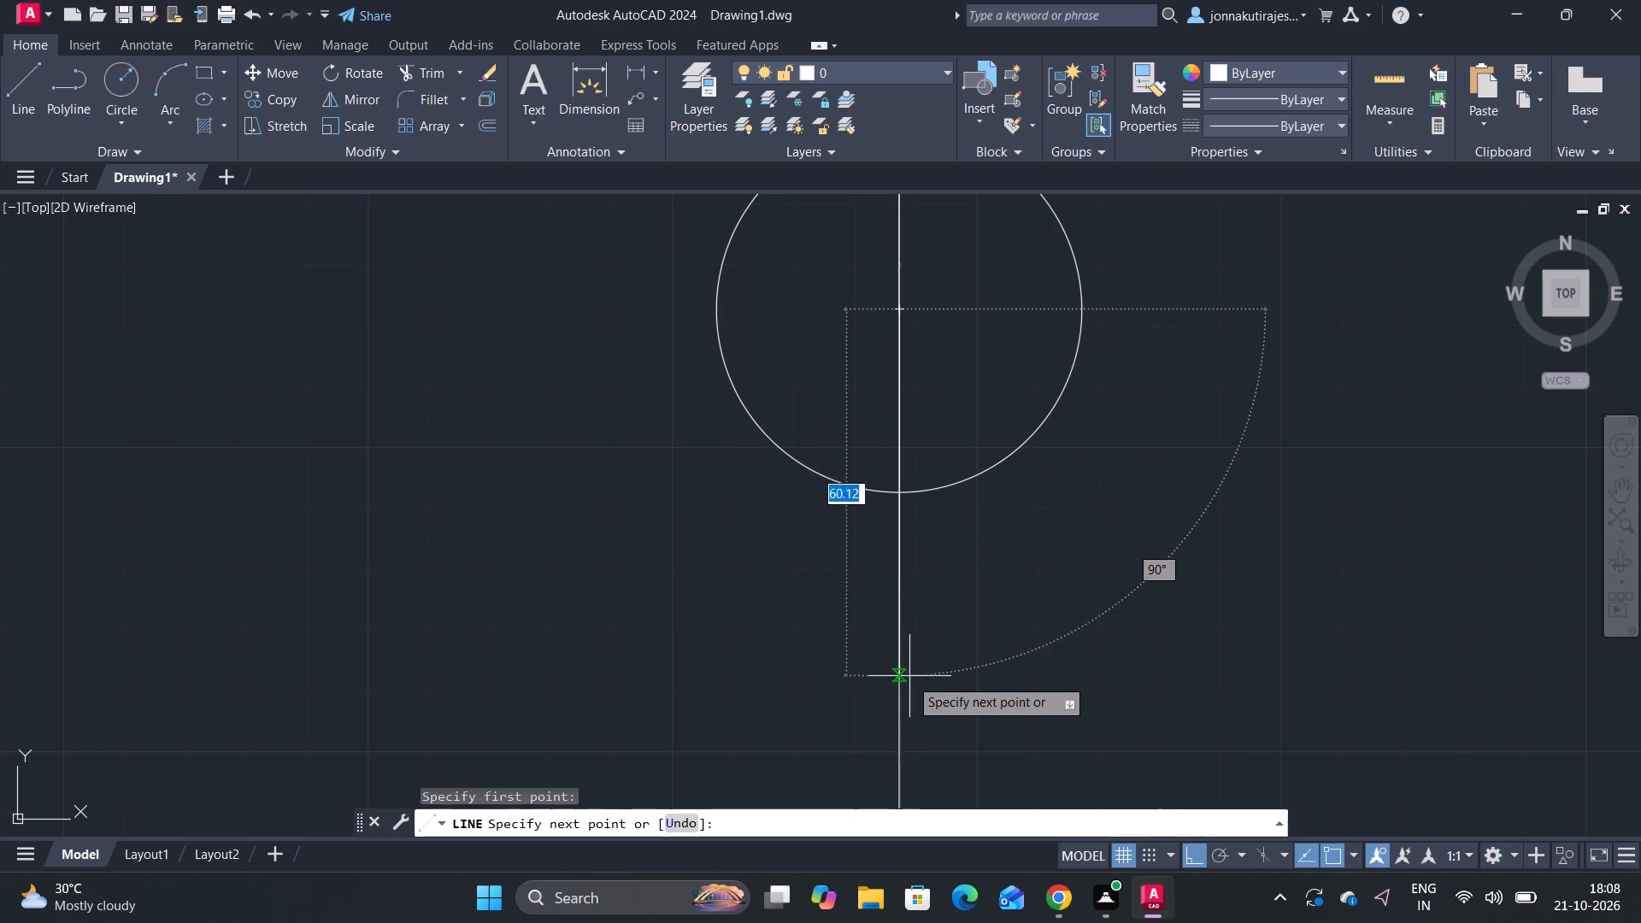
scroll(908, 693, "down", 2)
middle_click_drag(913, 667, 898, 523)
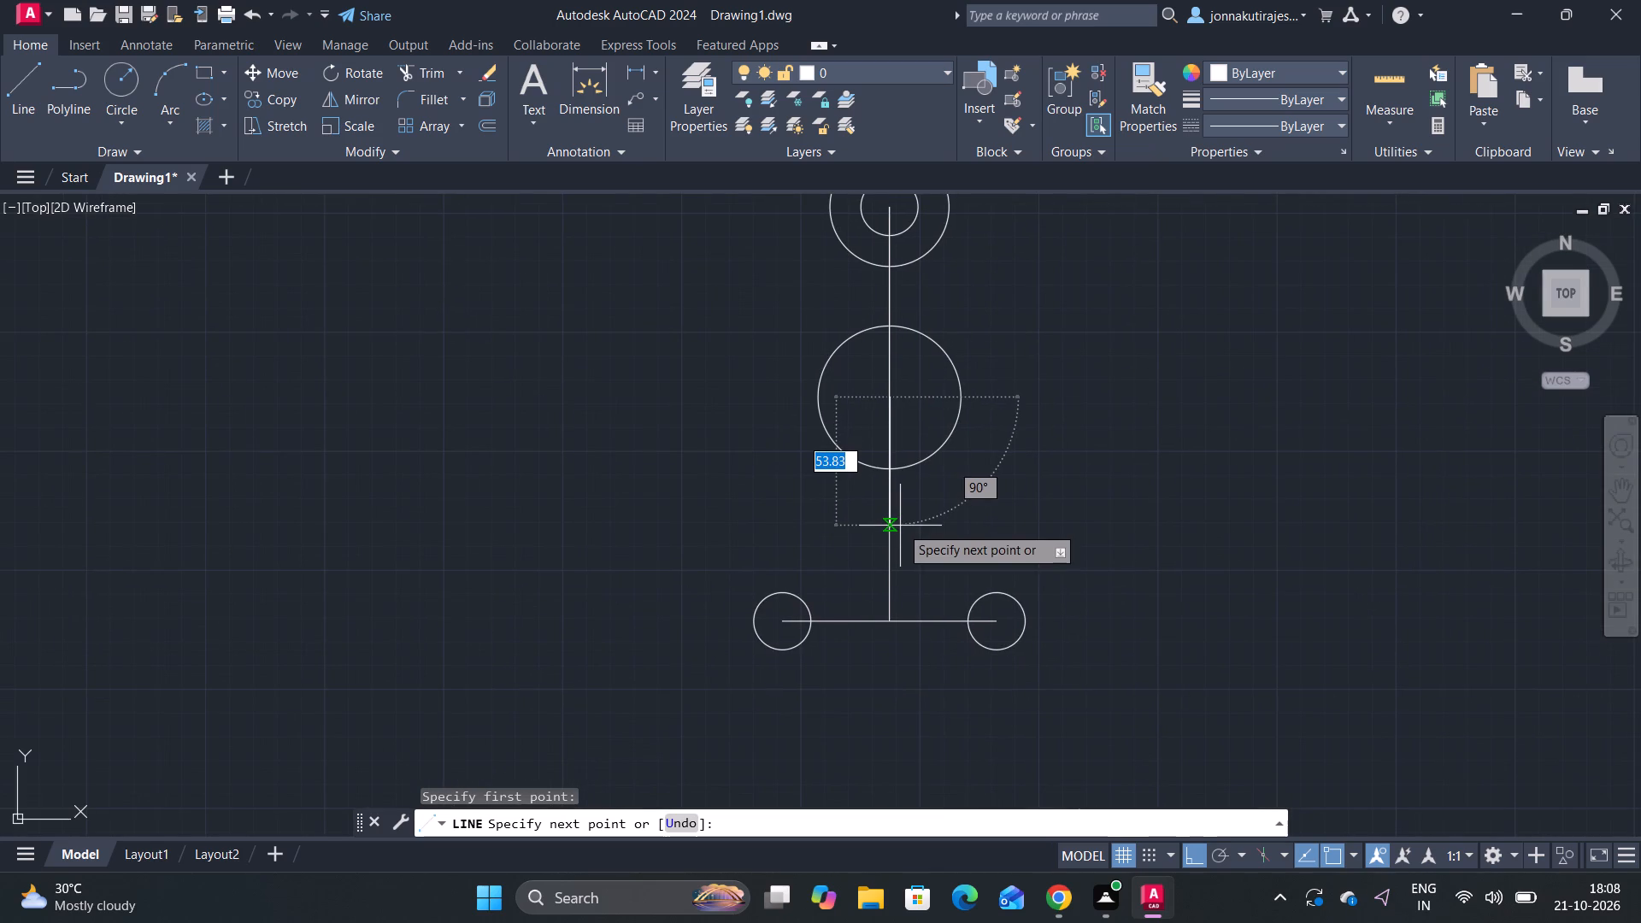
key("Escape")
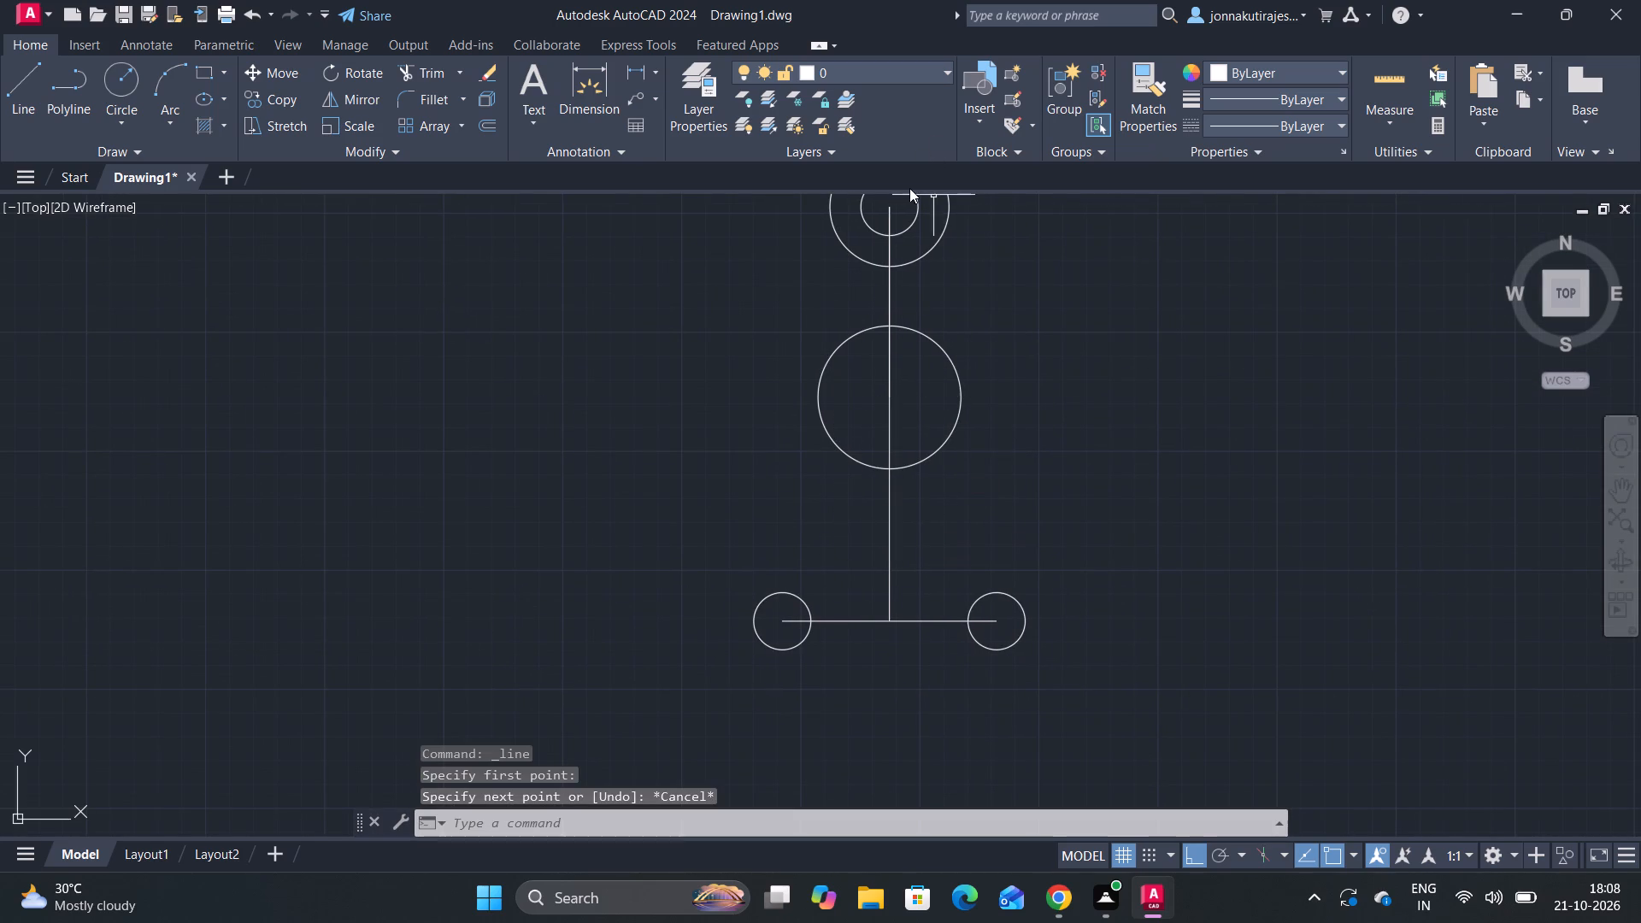
Delete the full-length vertical centerline, keeping the 80-unit line that overlaps its upper part.
left_click(891, 256)
key("Escape")
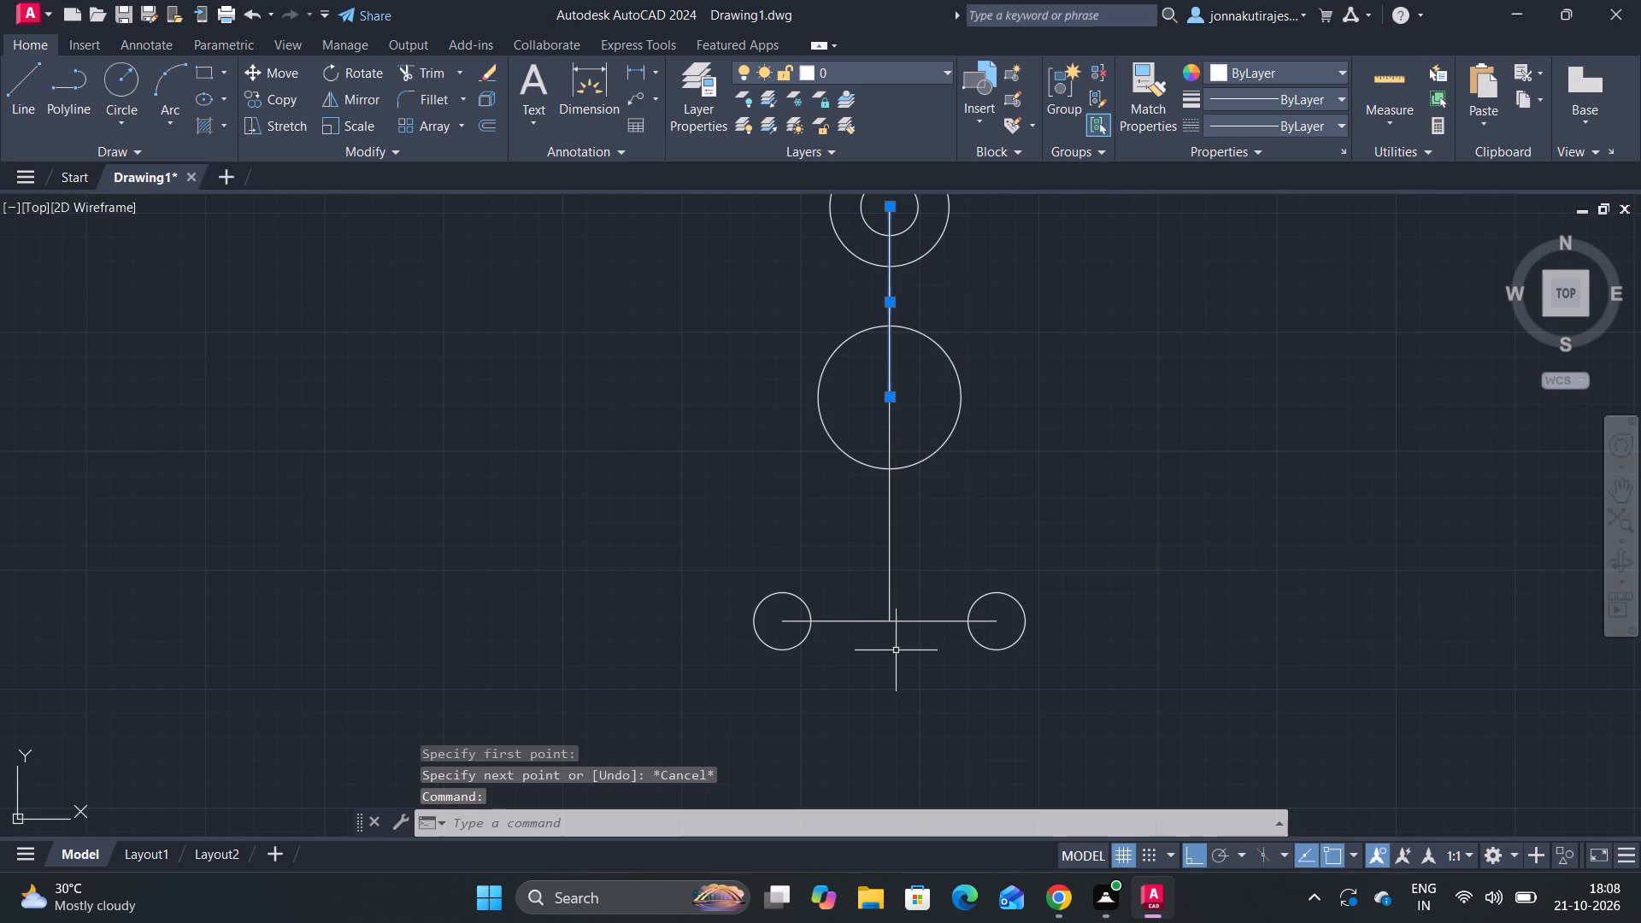
left_click(890, 573)
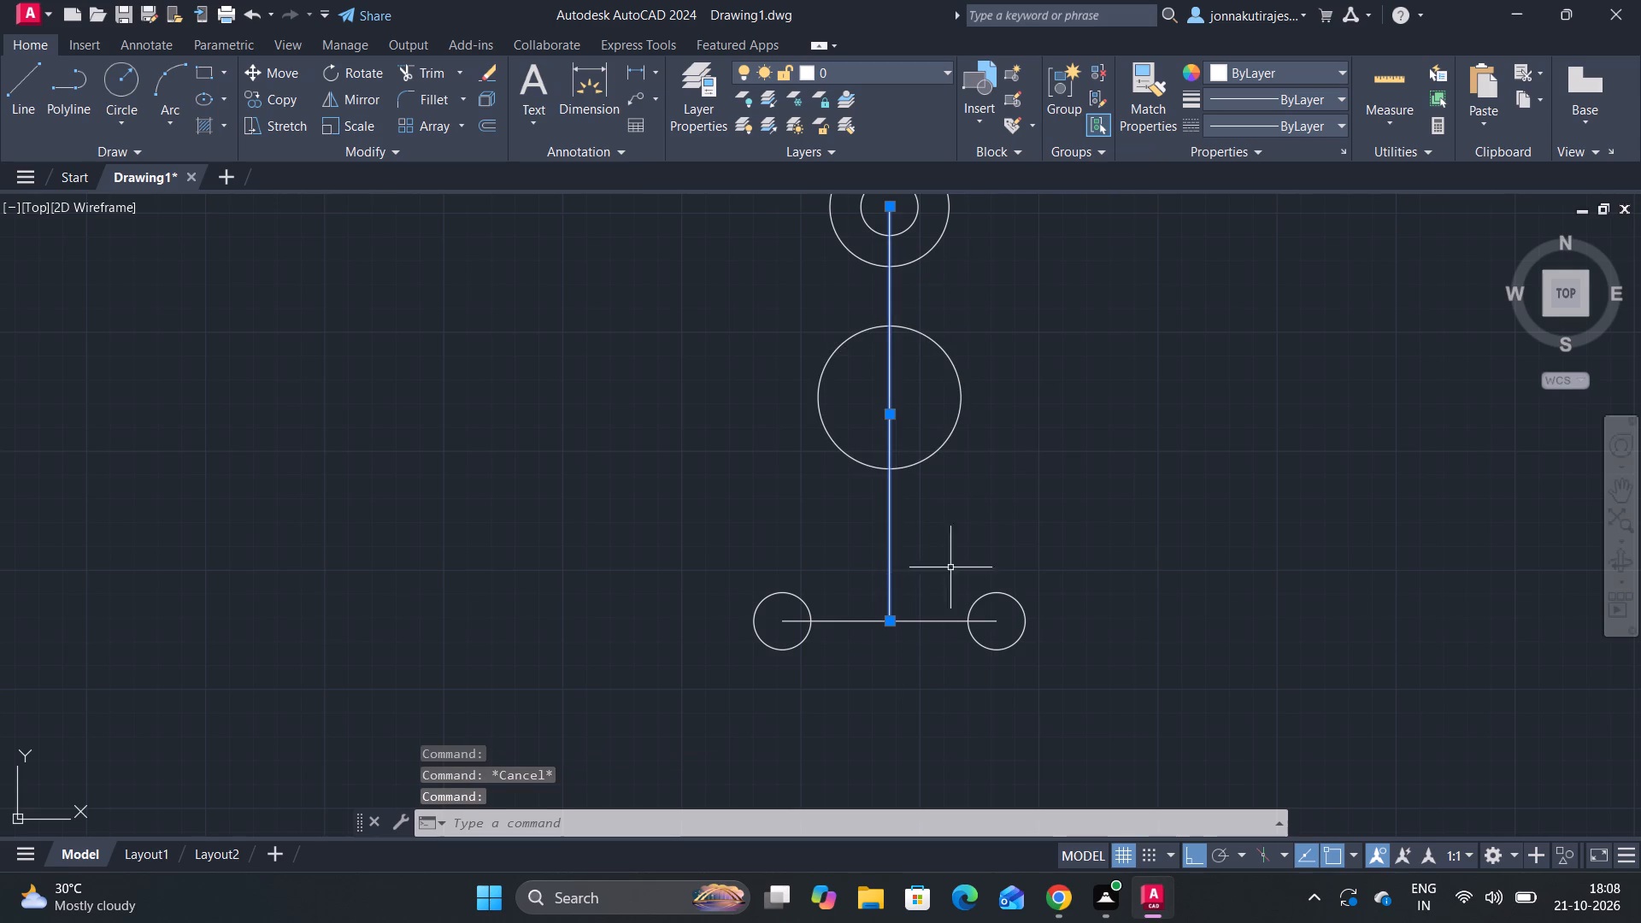
key("Delete")
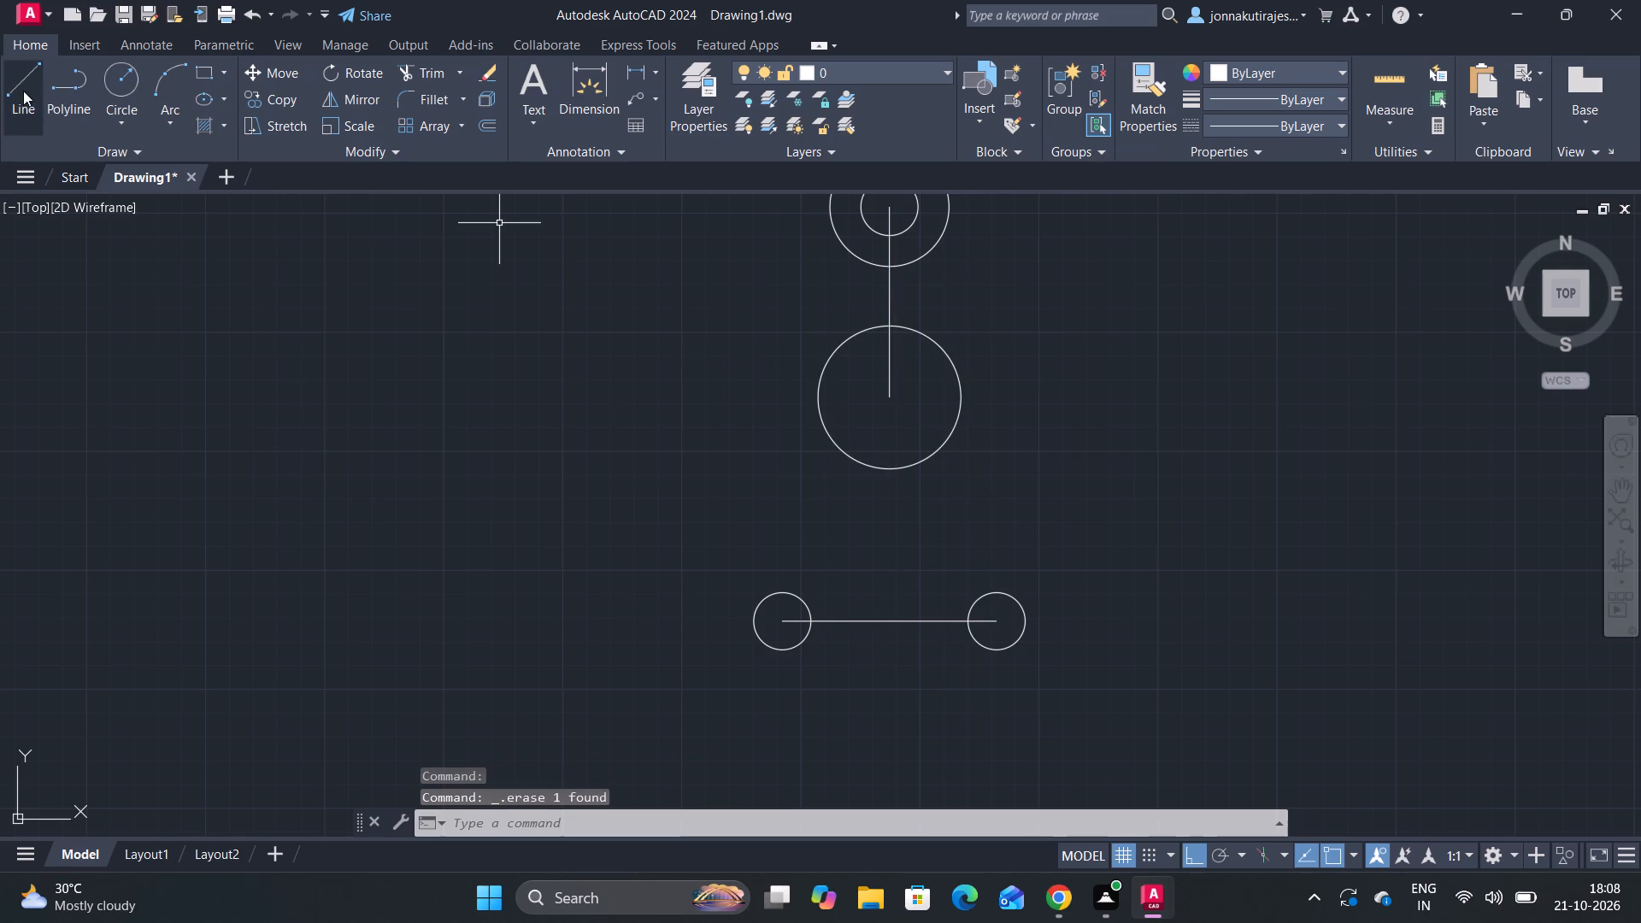
Draw a 75-unit line straight down from the center of the radius-30 circle.
left_click(25, 85)
left_click(886, 391)
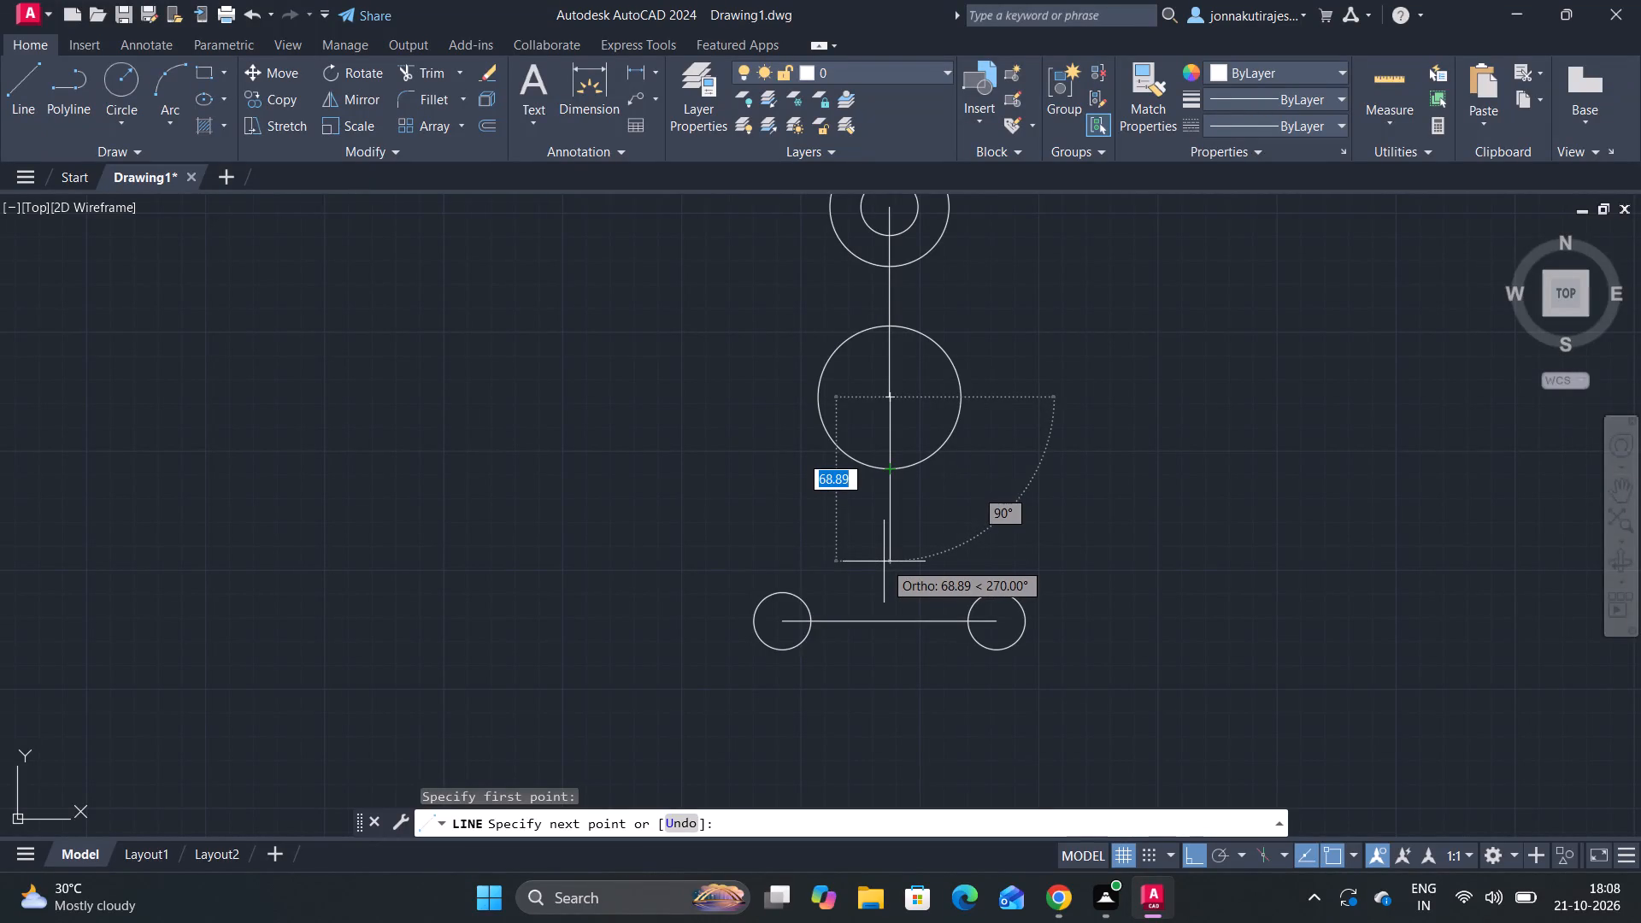
type("75")
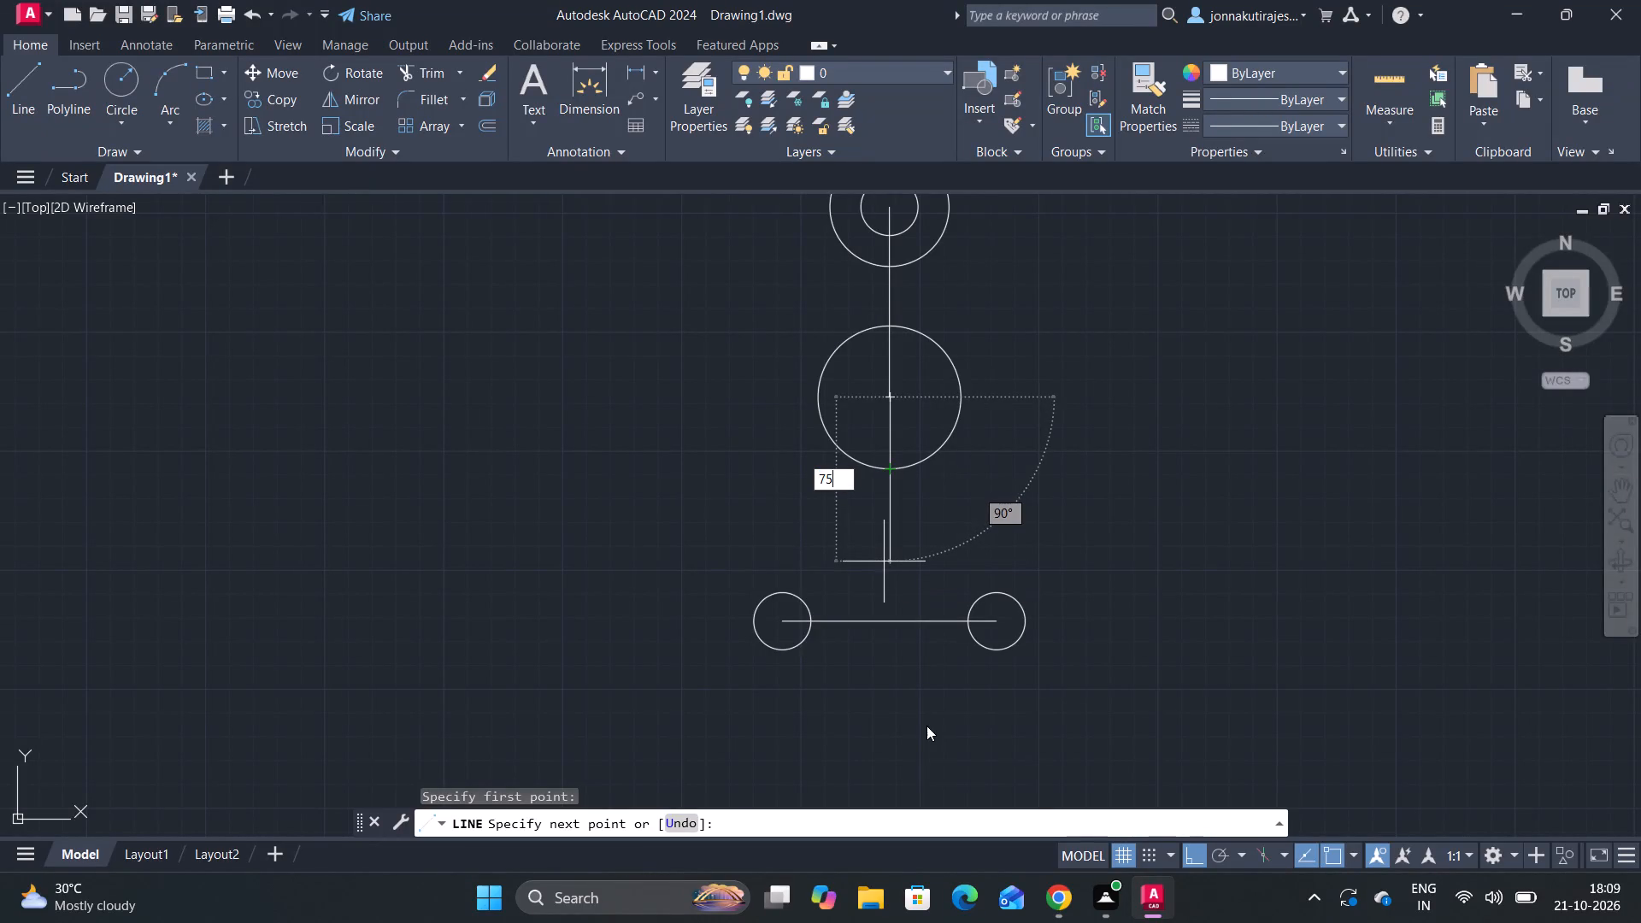
key("Return")
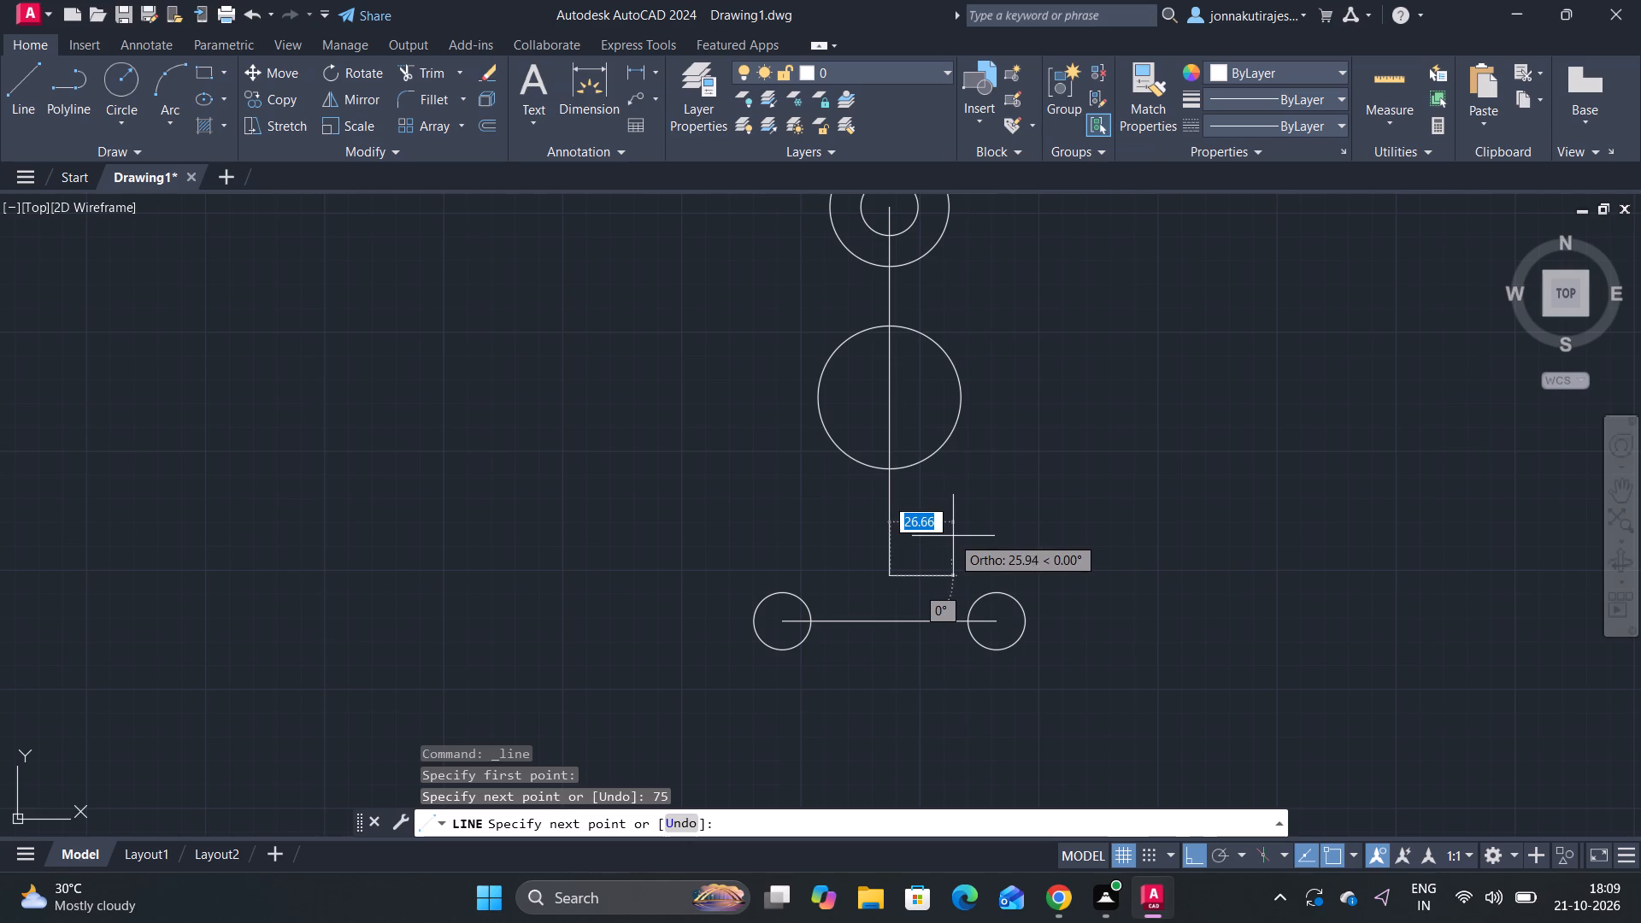
key("Escape")
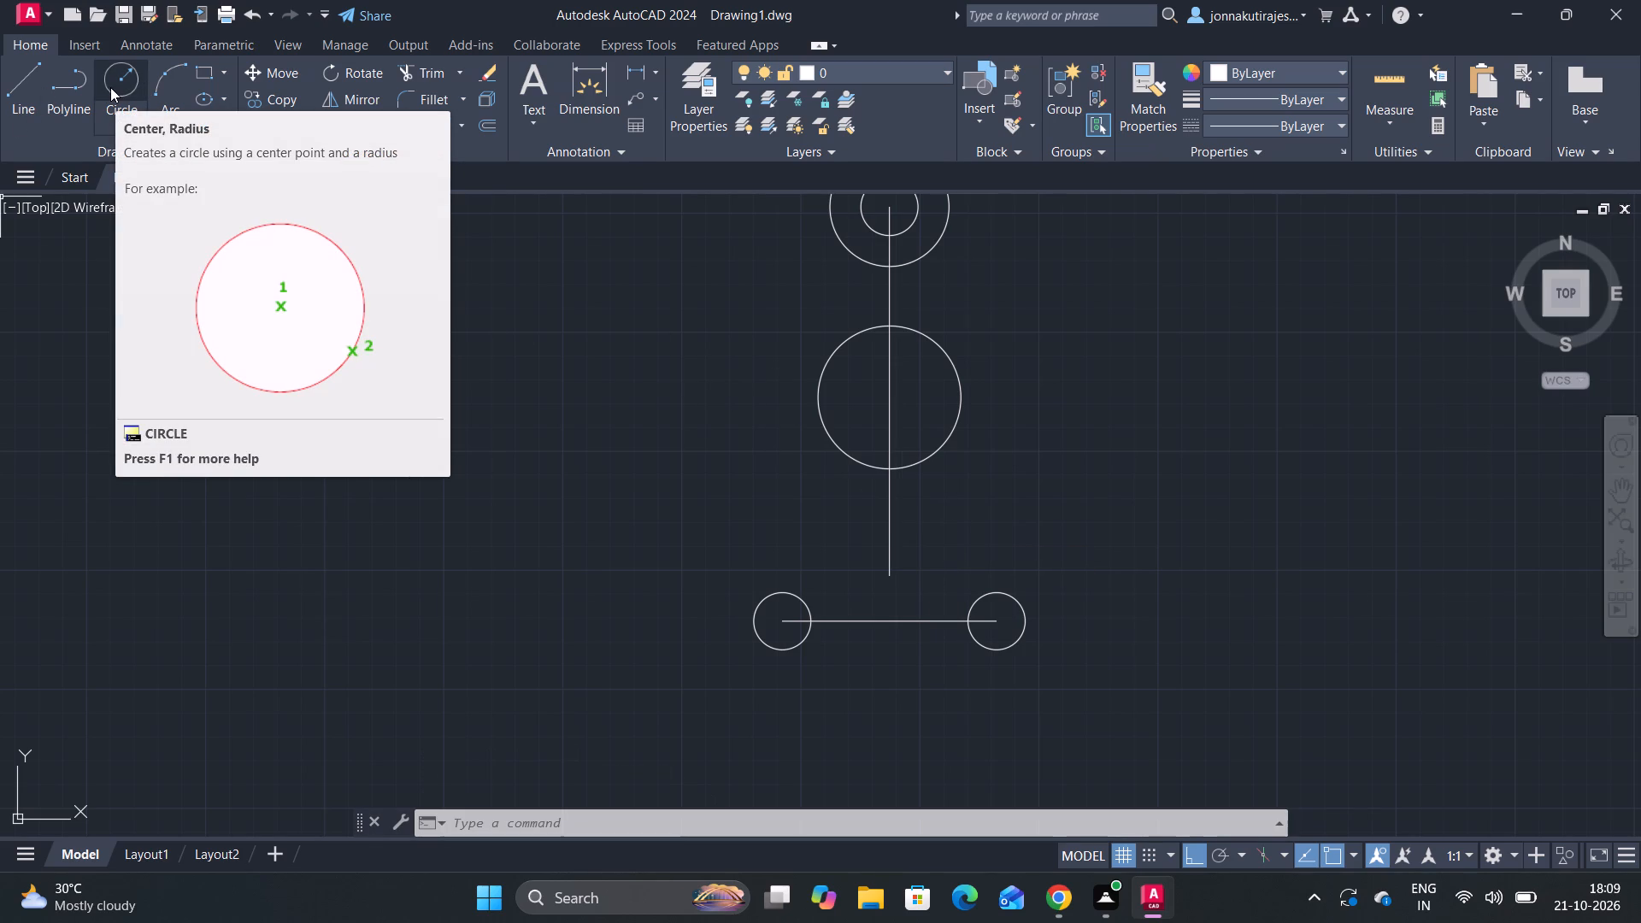
Draw a circle of radius 20 centered on the lower end of the 75-unit line.
left_click(110, 87)
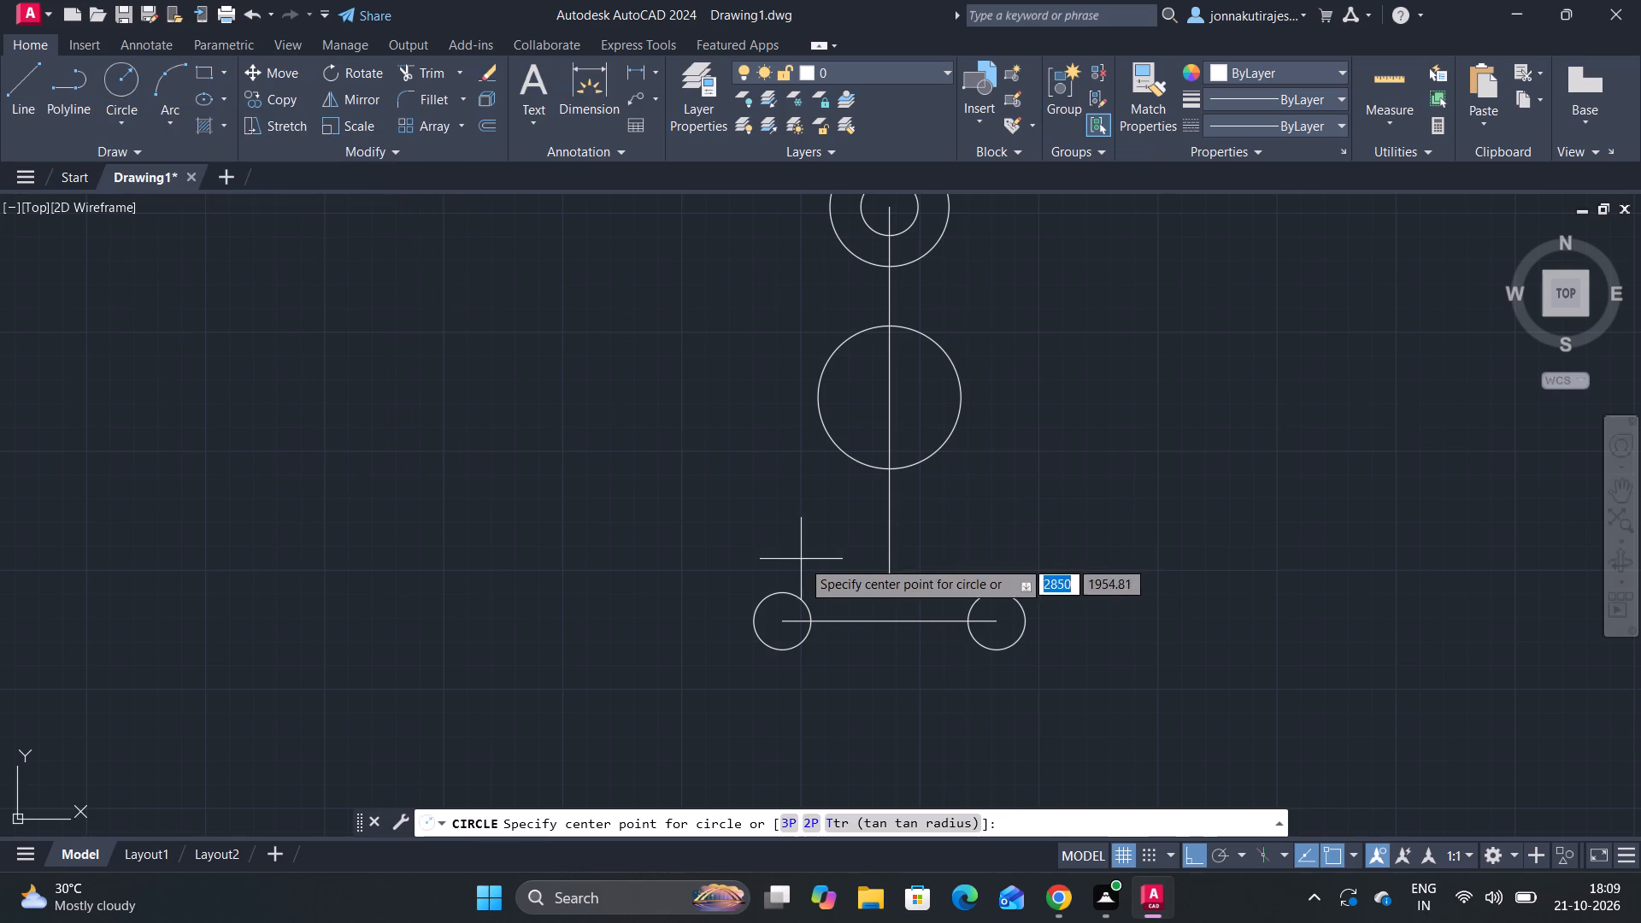
scroll(879, 603, "up", 2)
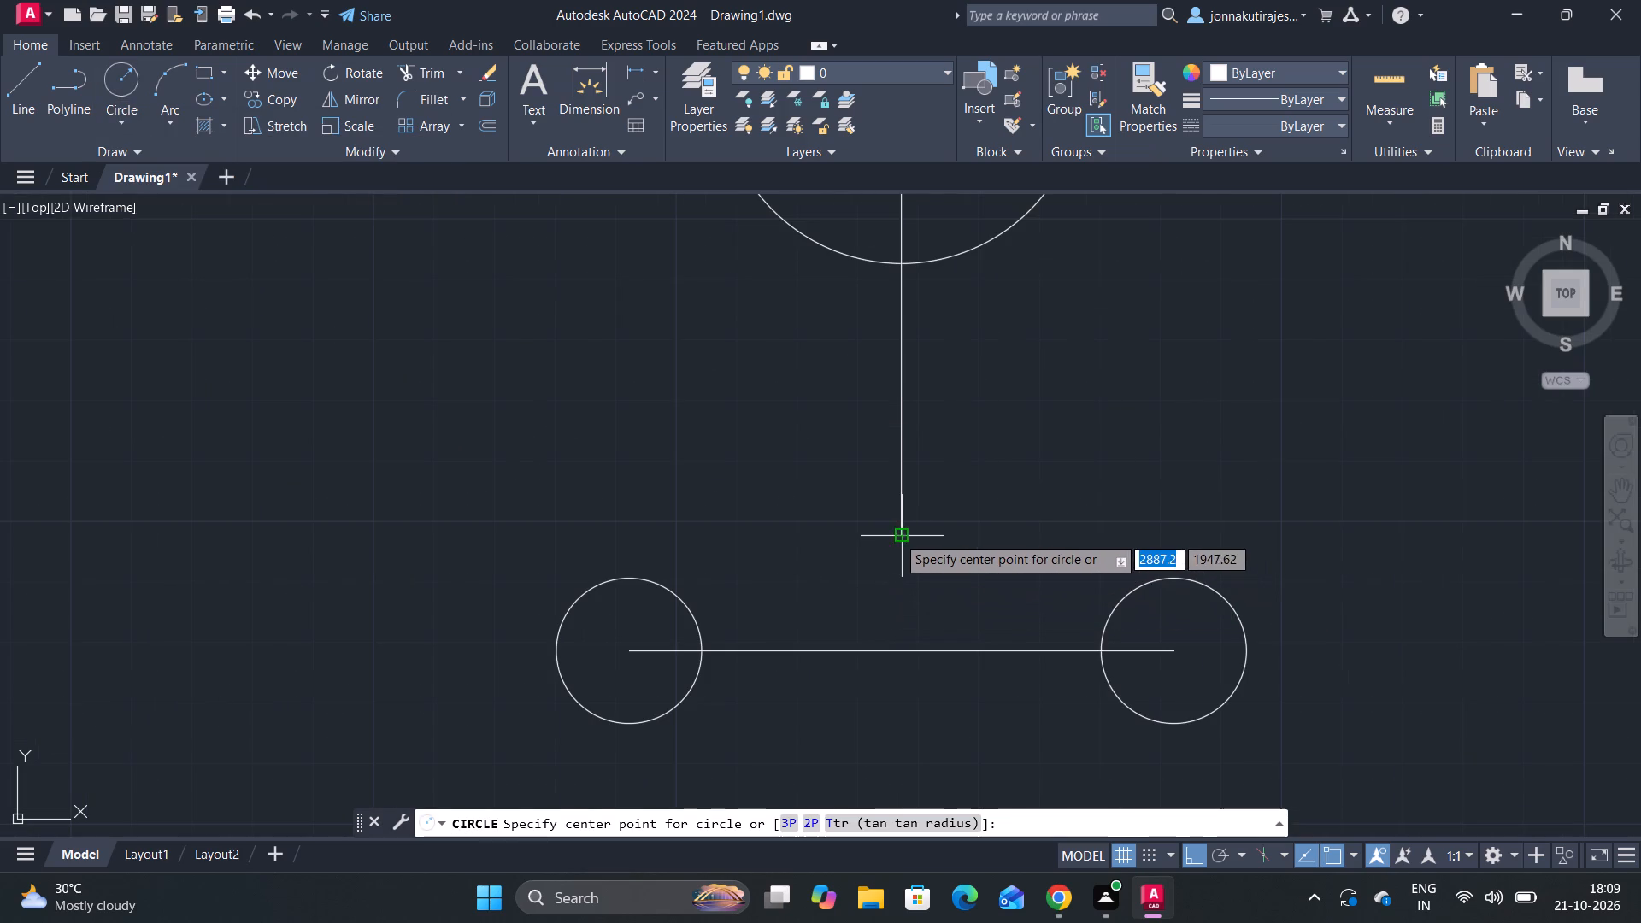
left_click(897, 535)
type("20")
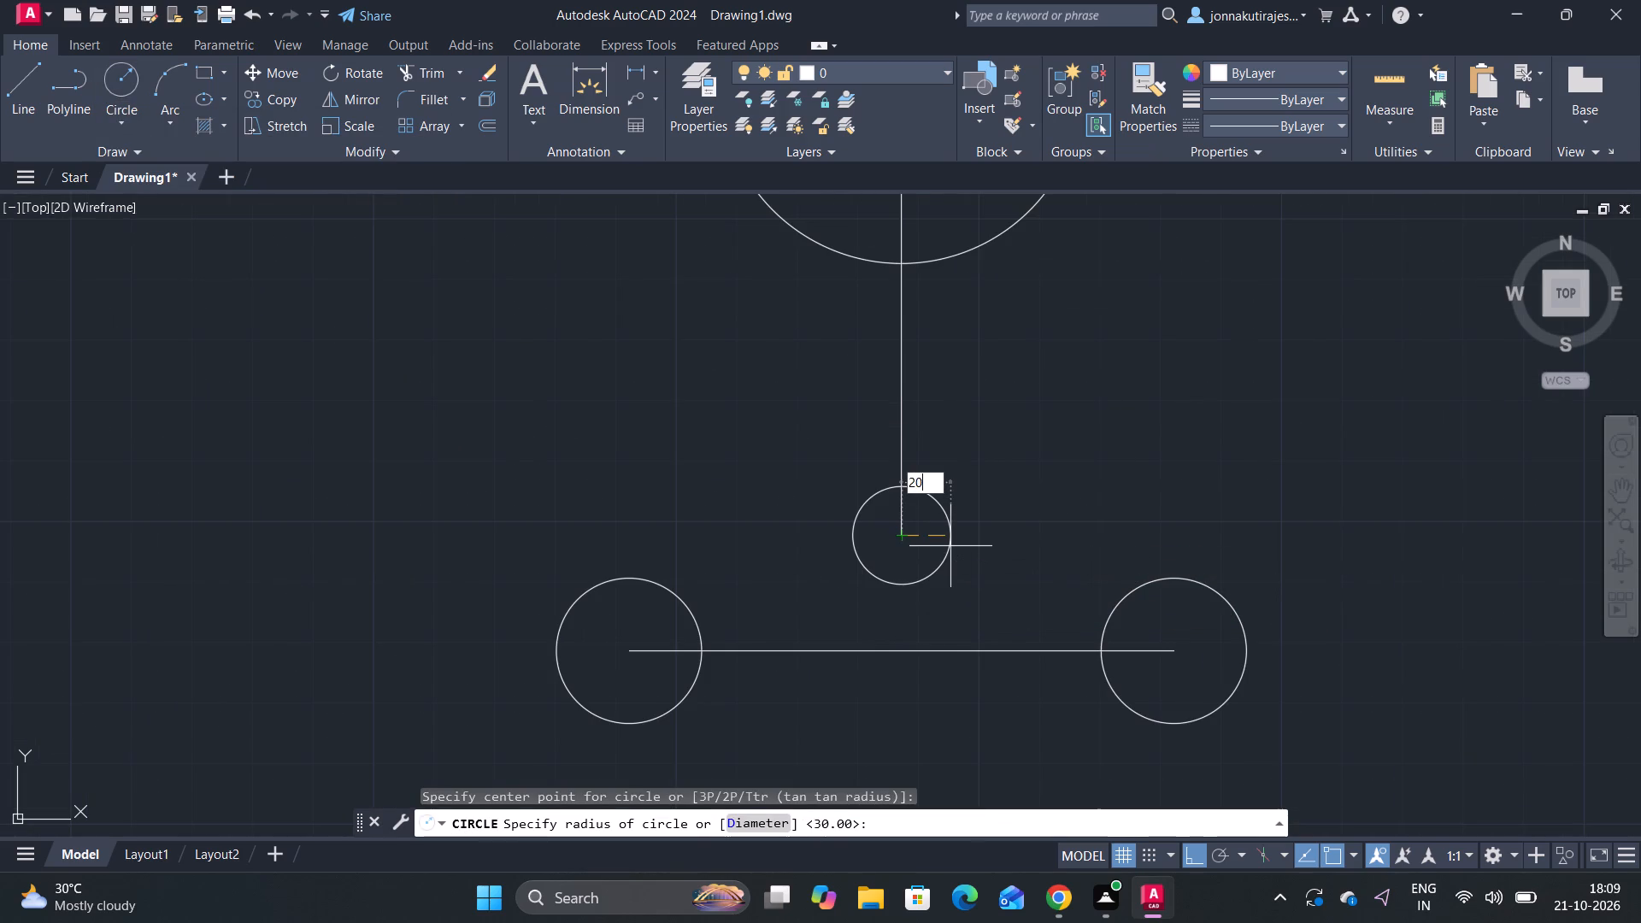
key("Return")
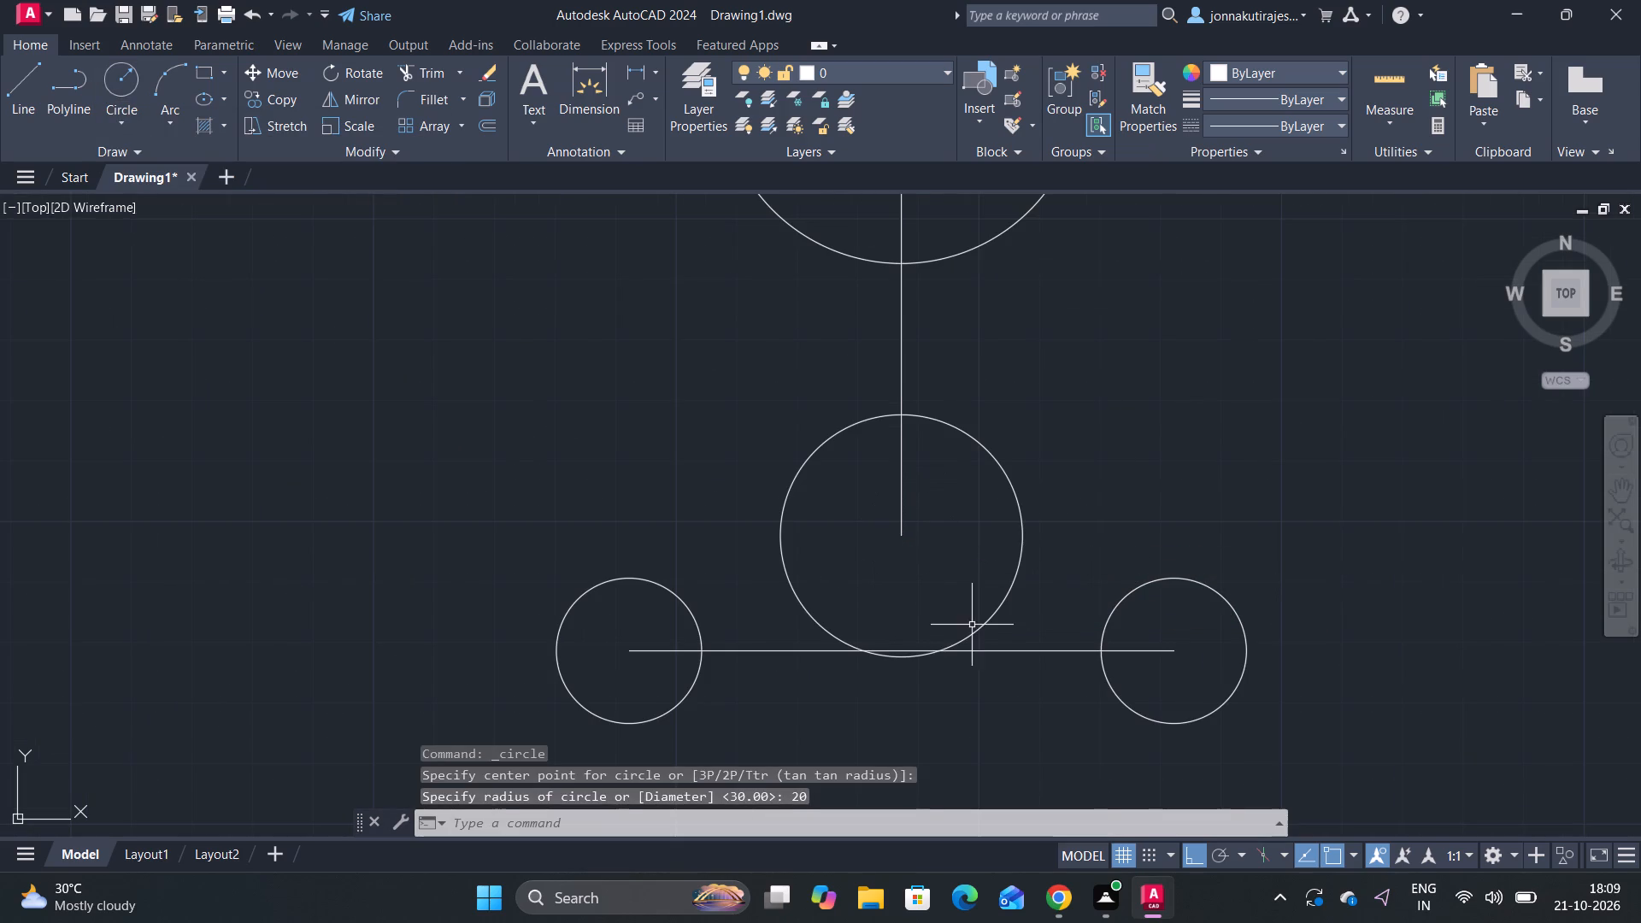
Delete the horizontal line joining the centers of the two bottom 24-diameter circles.
left_click(1049, 649)
key("Delete")
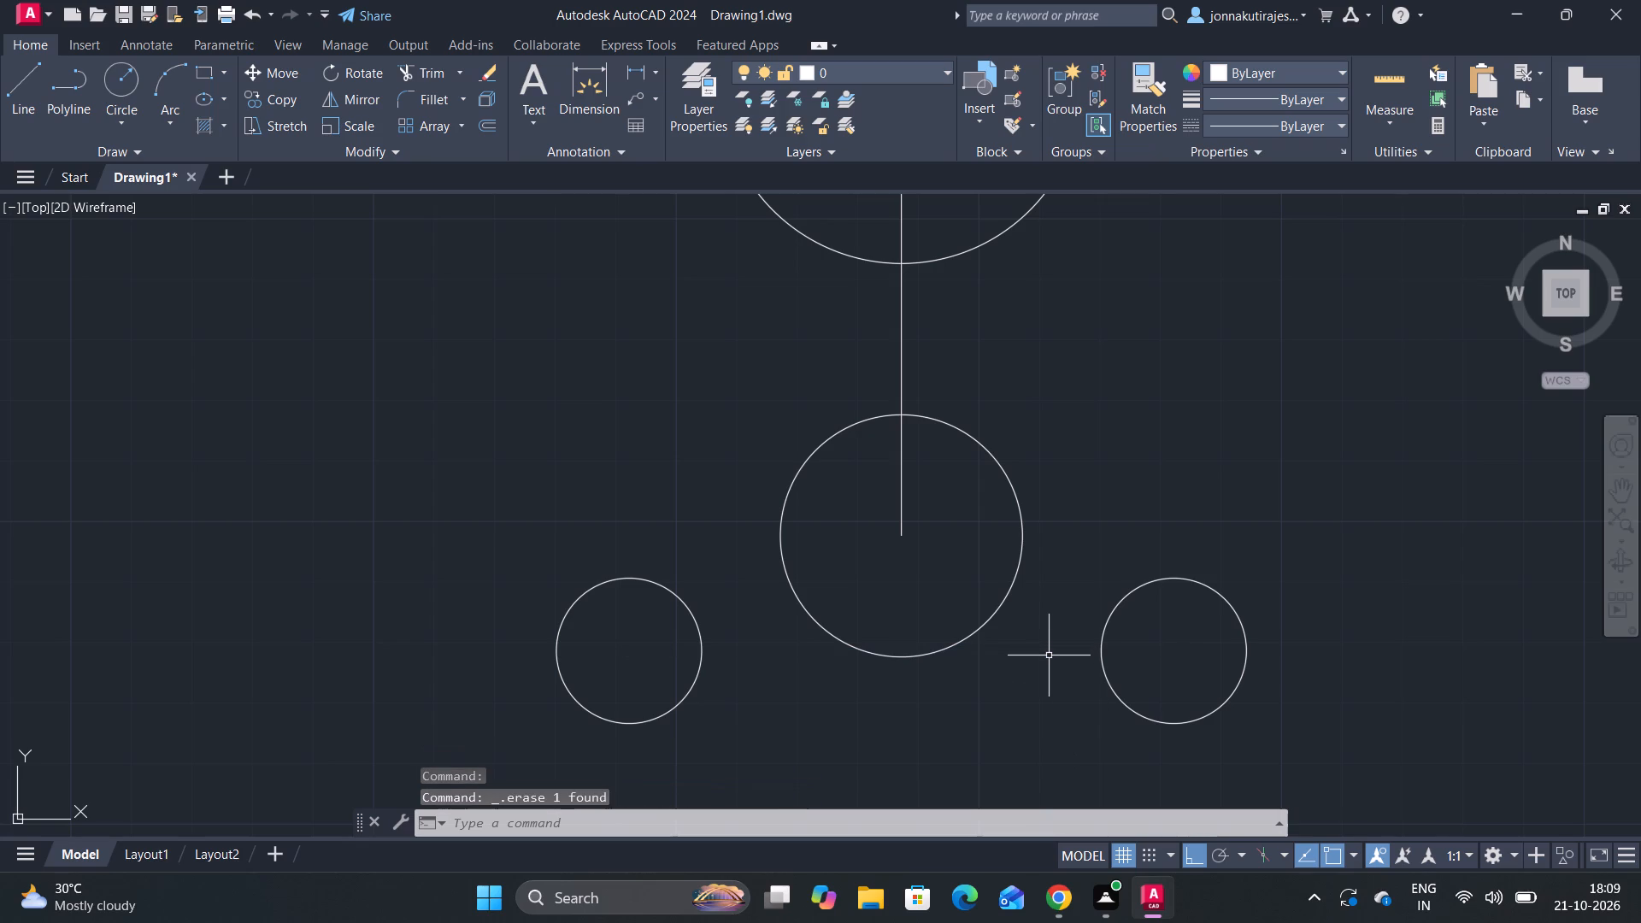
Draw a line tangent to the left sides of the radius-30 circle and the radius-20 circle below it.
scroll(1049, 656, "down", 1)
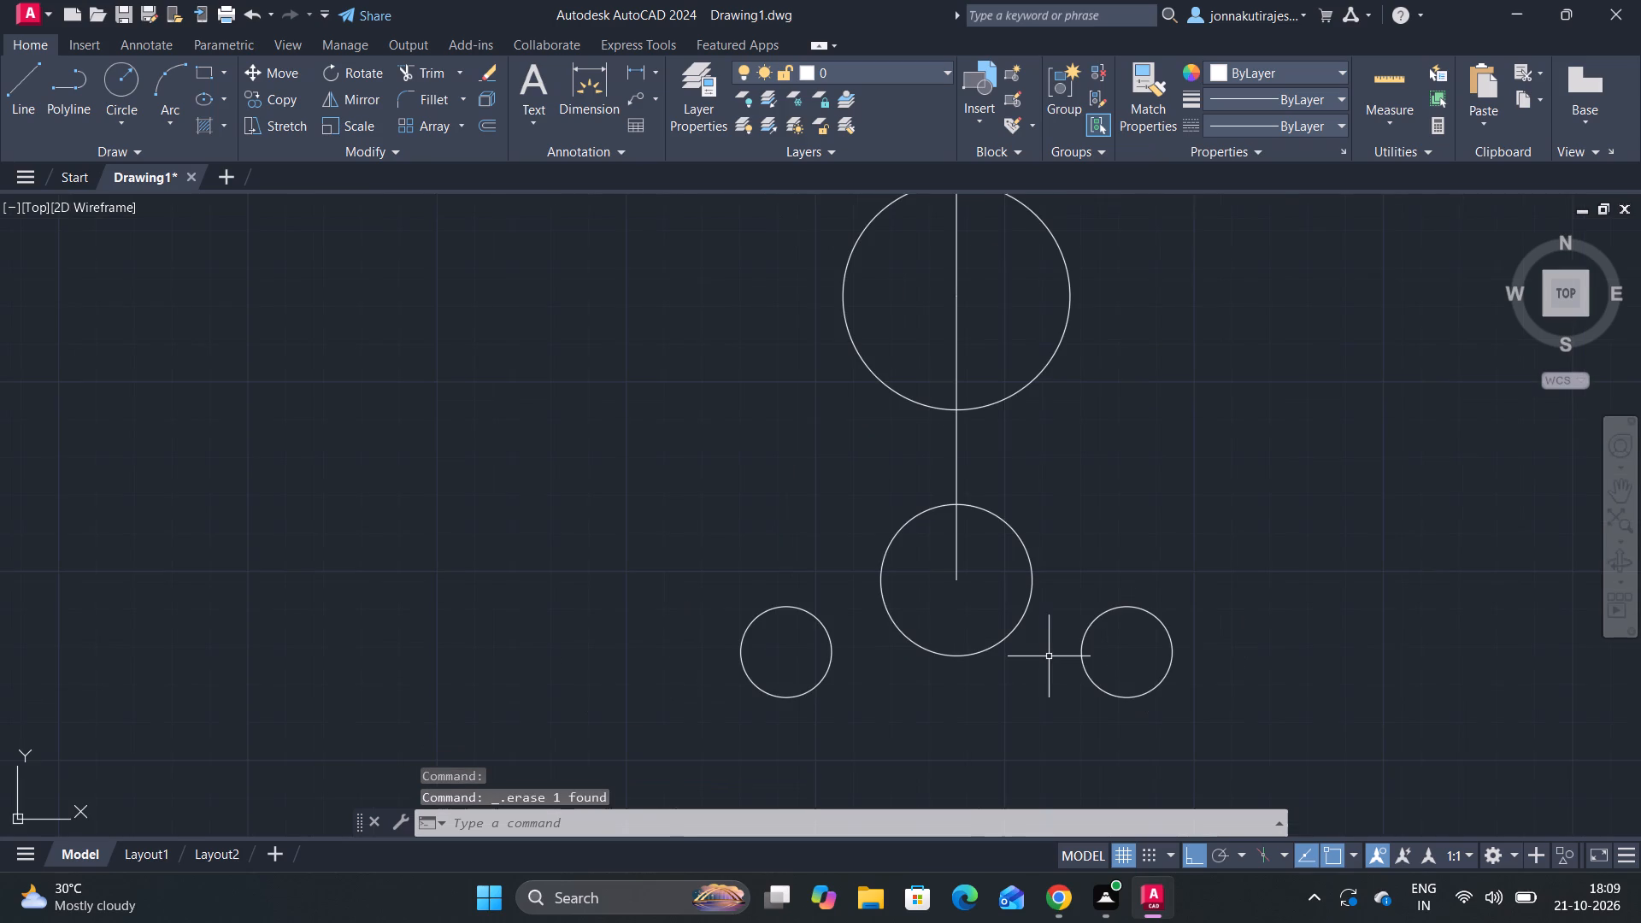
middle_click_drag(1051, 677, 1058, 732)
scroll(1018, 574, "down", 1)
middle_click_drag(1029, 585, 1036, 611)
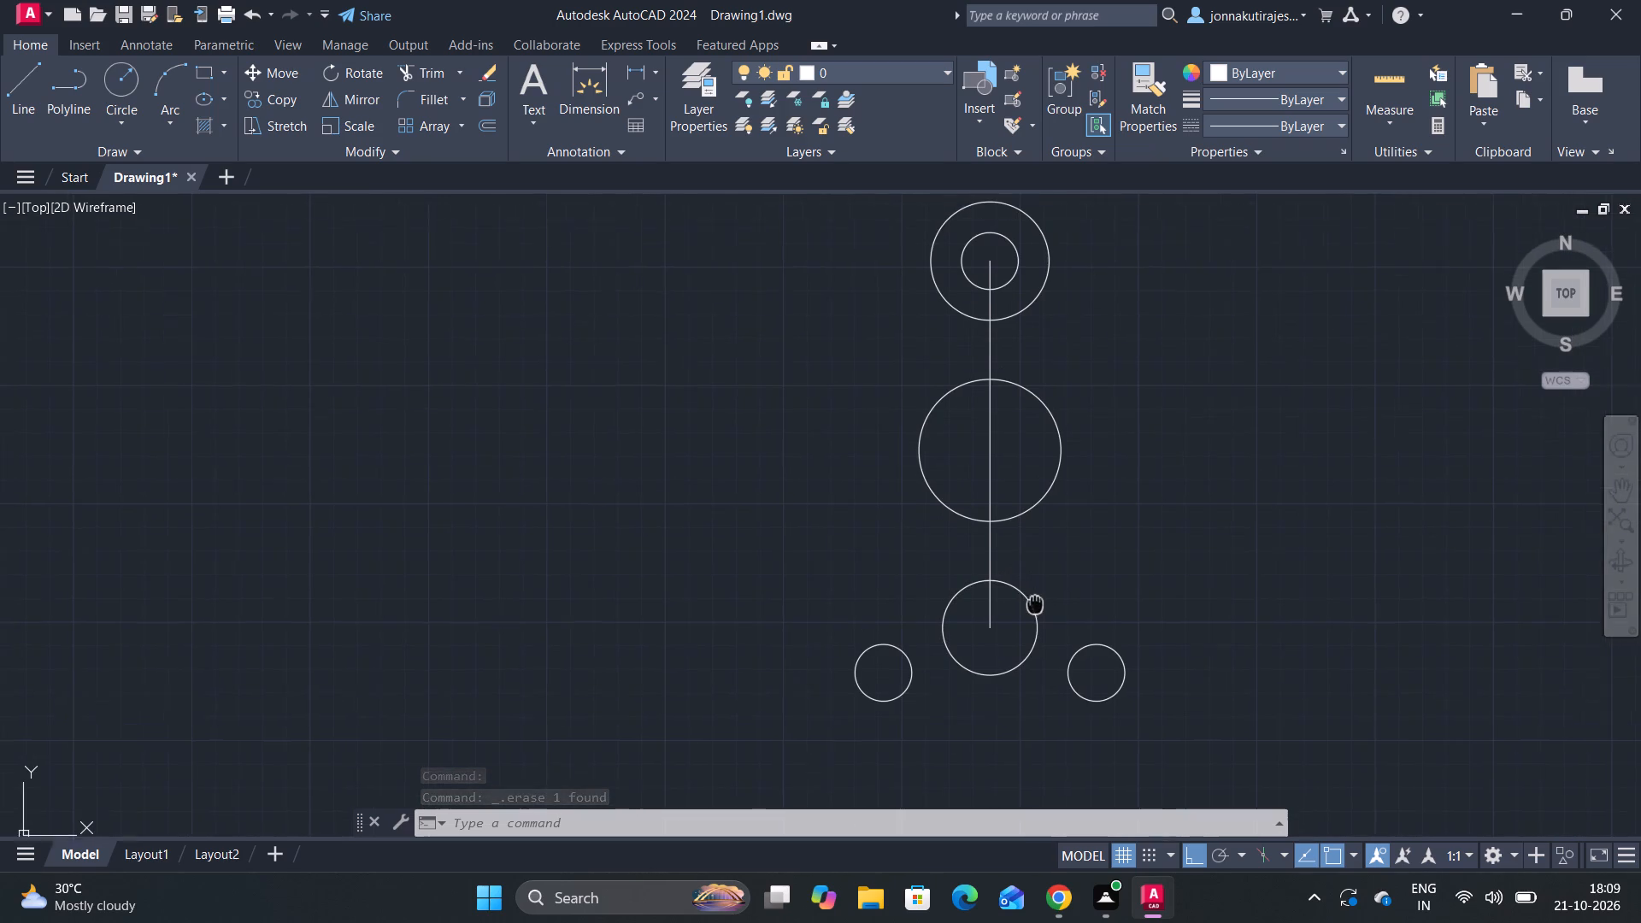
middle_click_drag(1036, 611, 1038, 615)
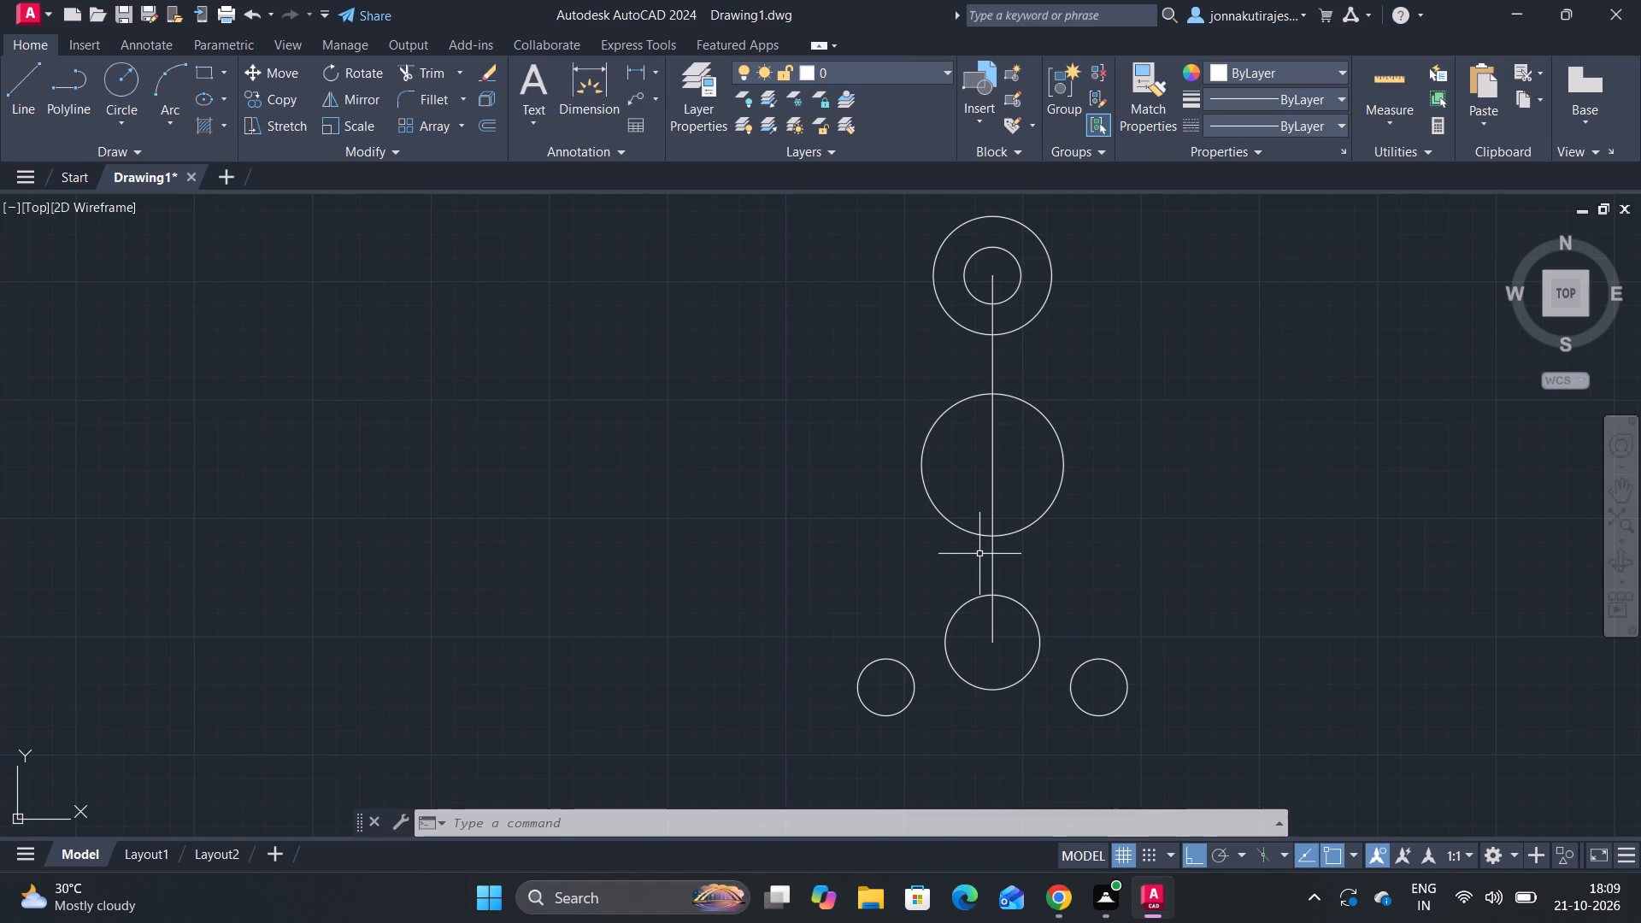
scroll(979, 556, "down", 1)
middle_click_drag(979, 556, 789, 520)
scroll(816, 476, "up", 1)
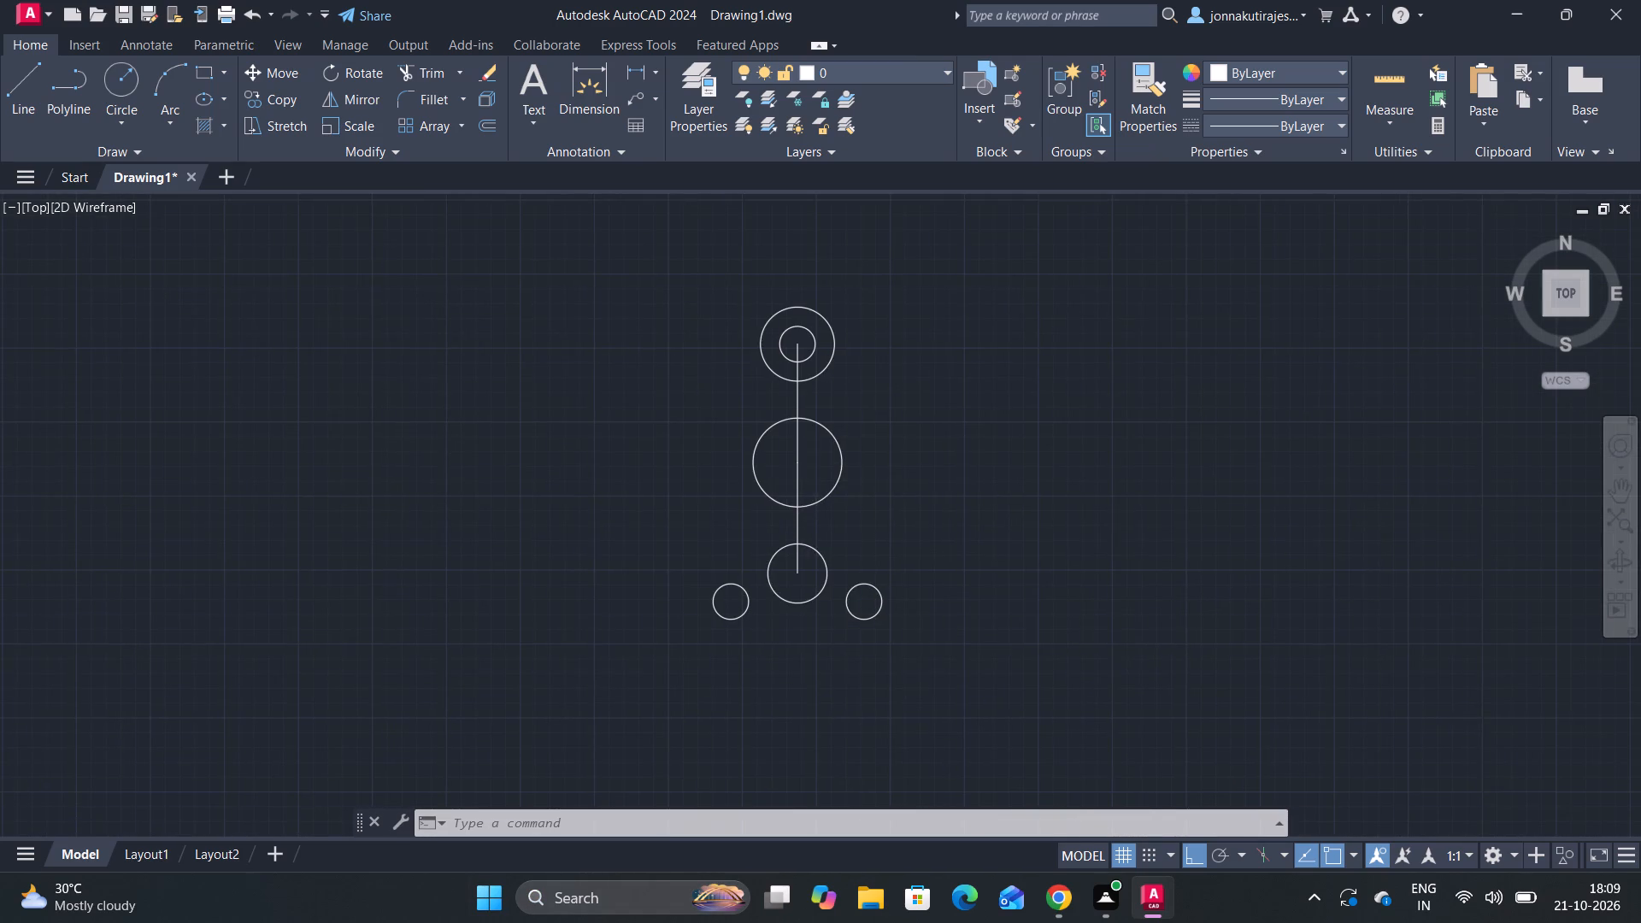
middle_click_drag(996, 447, 1026, 457)
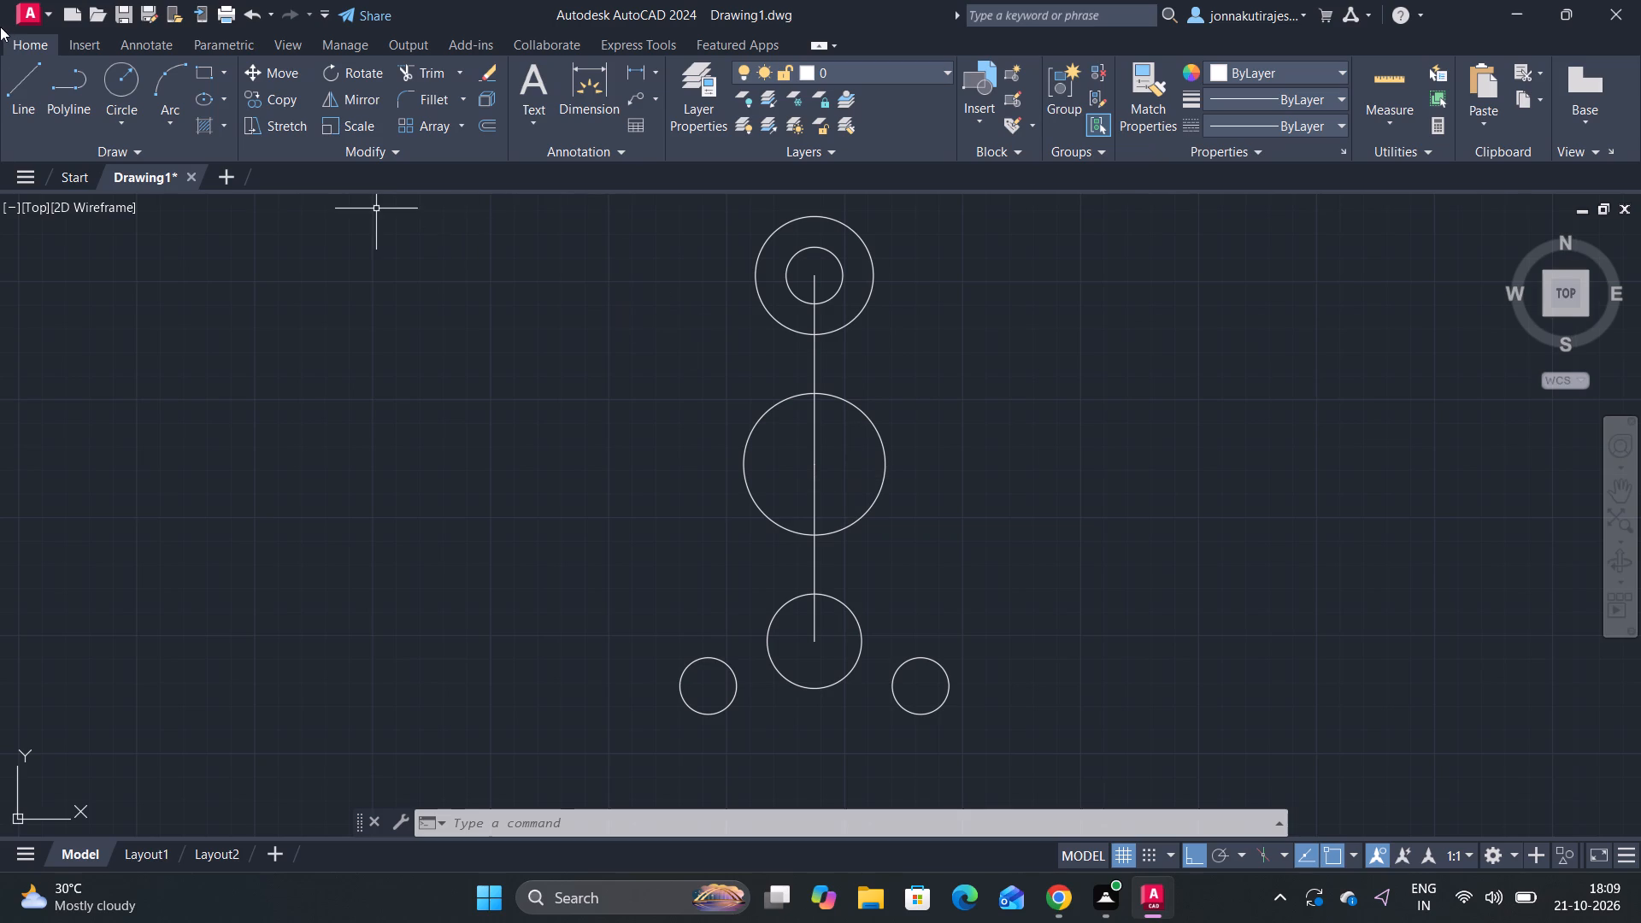
left_click(11, 92)
type("ta")
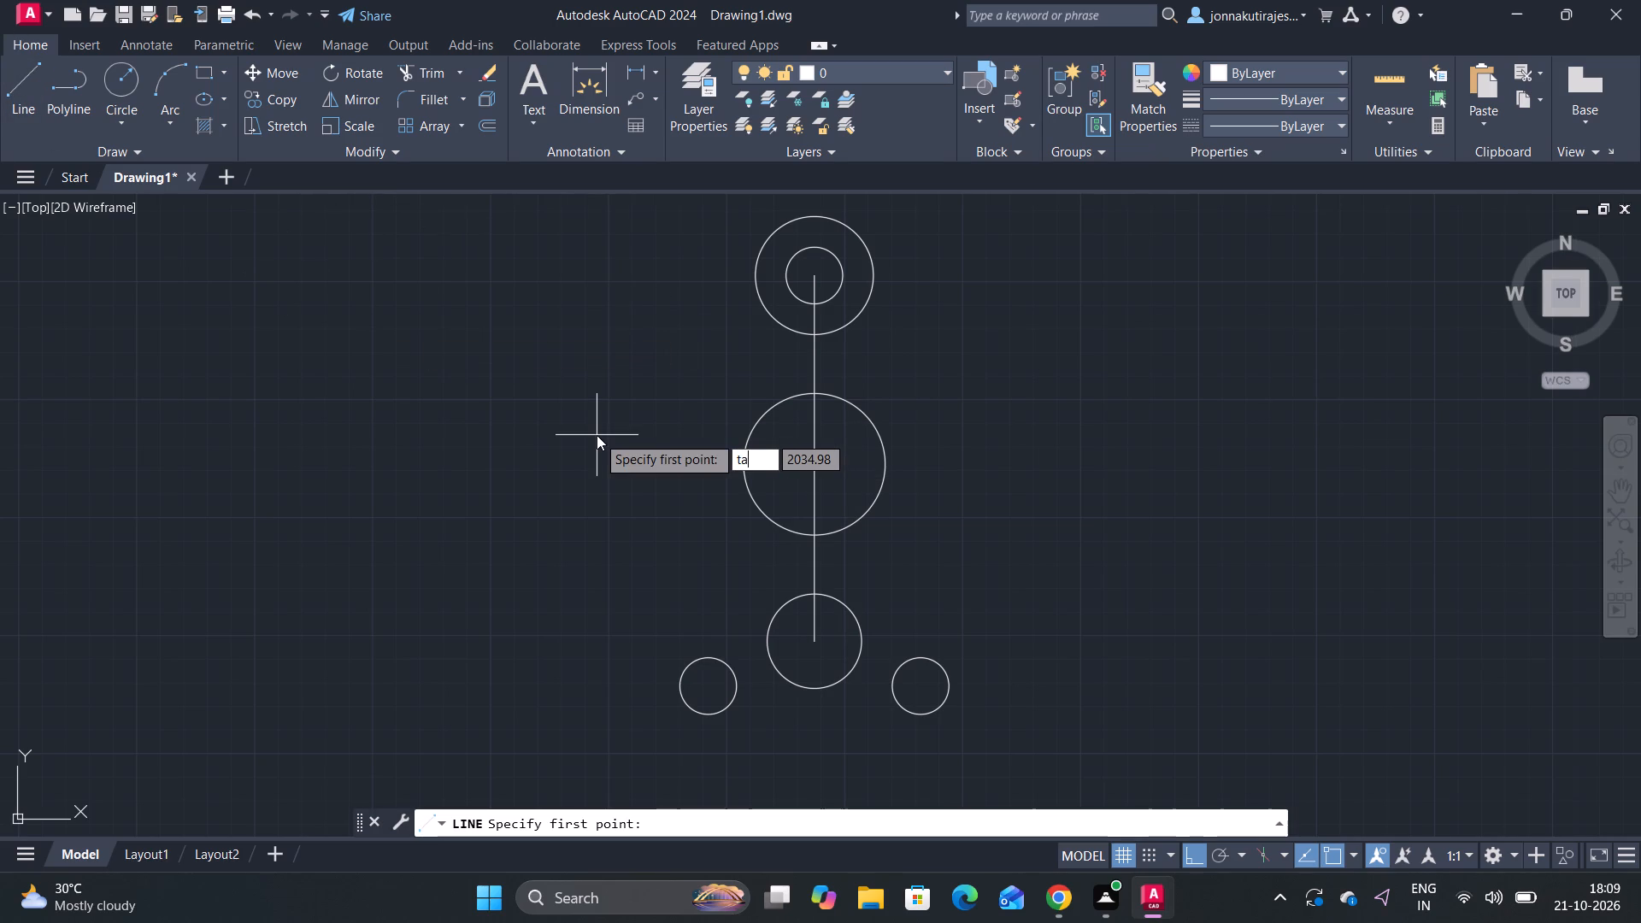
key("n")
key("Return")
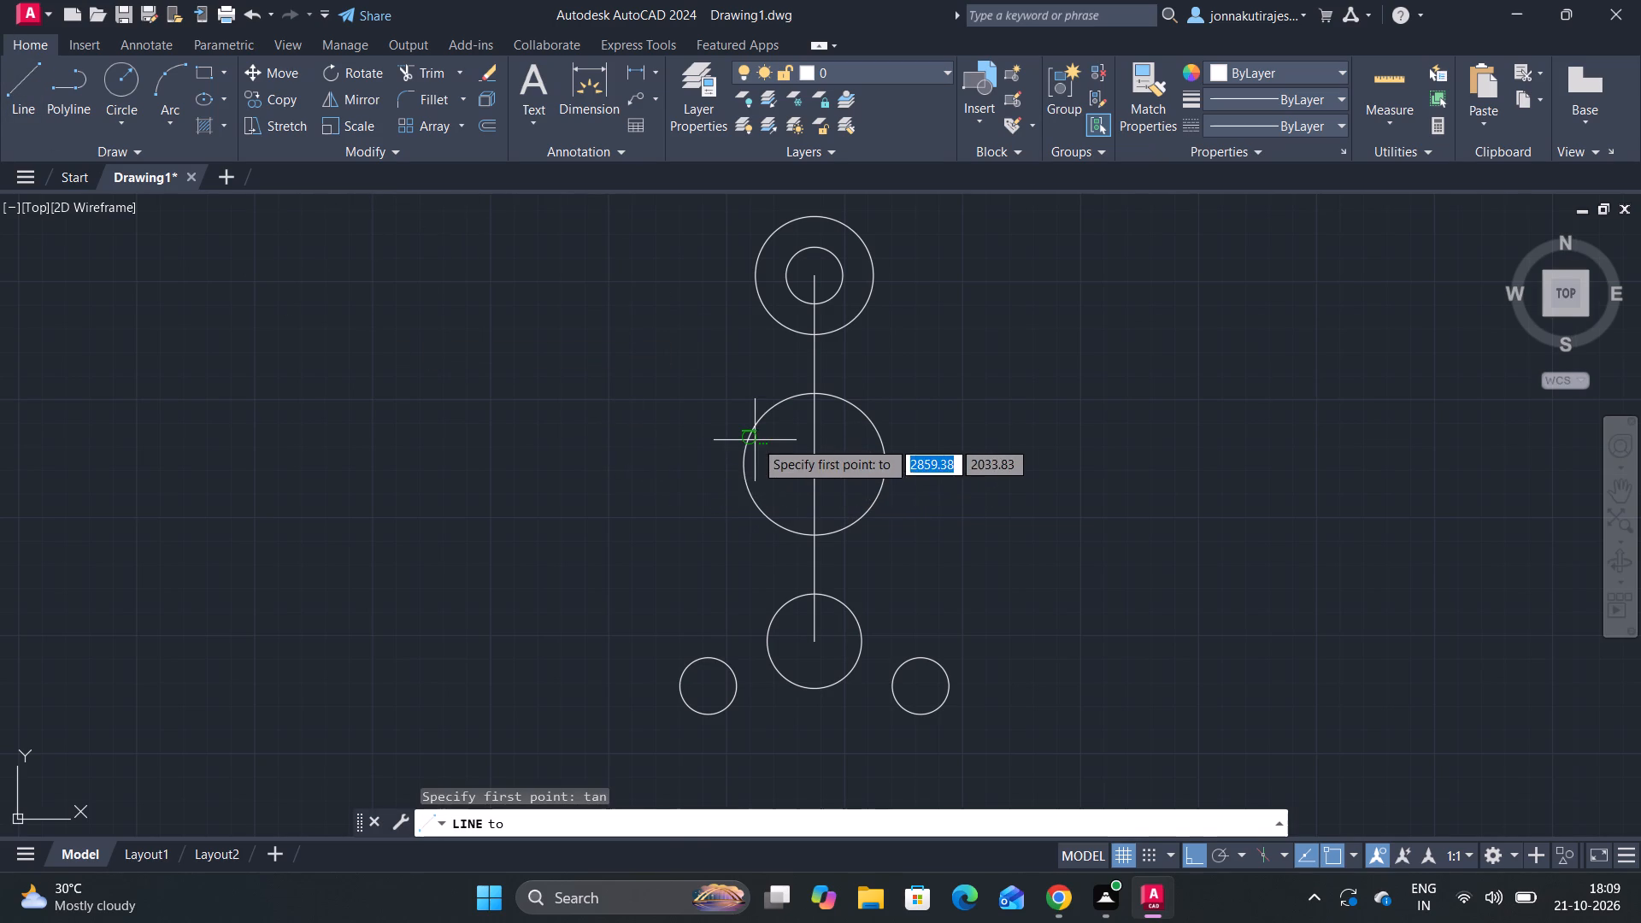
left_click(755, 440)
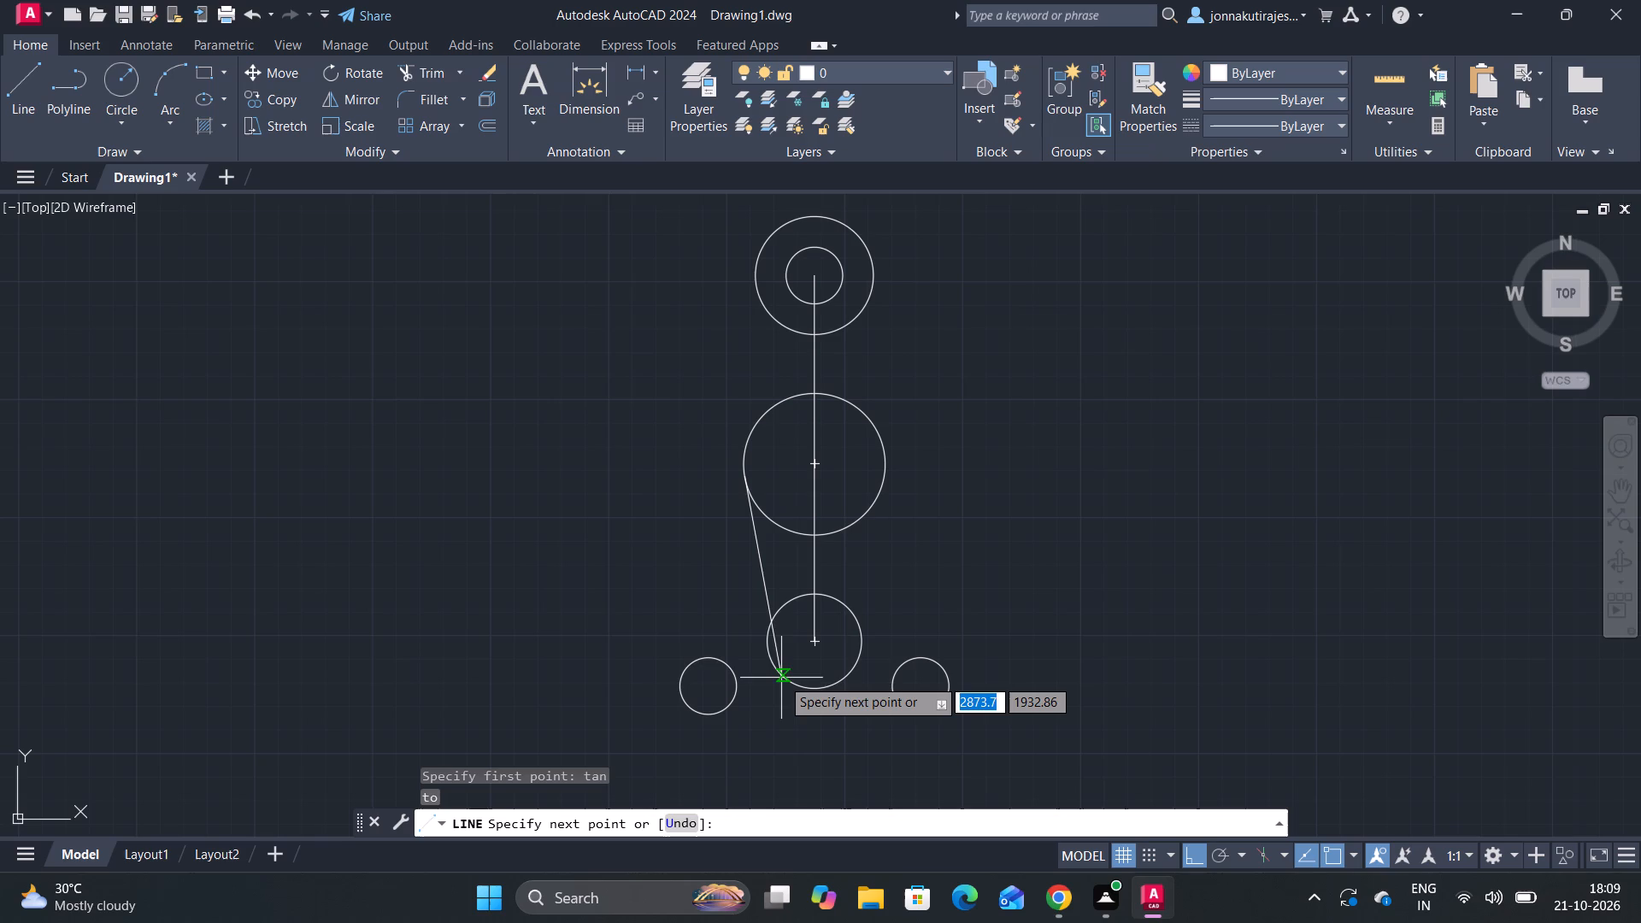
key("t")
type("an")
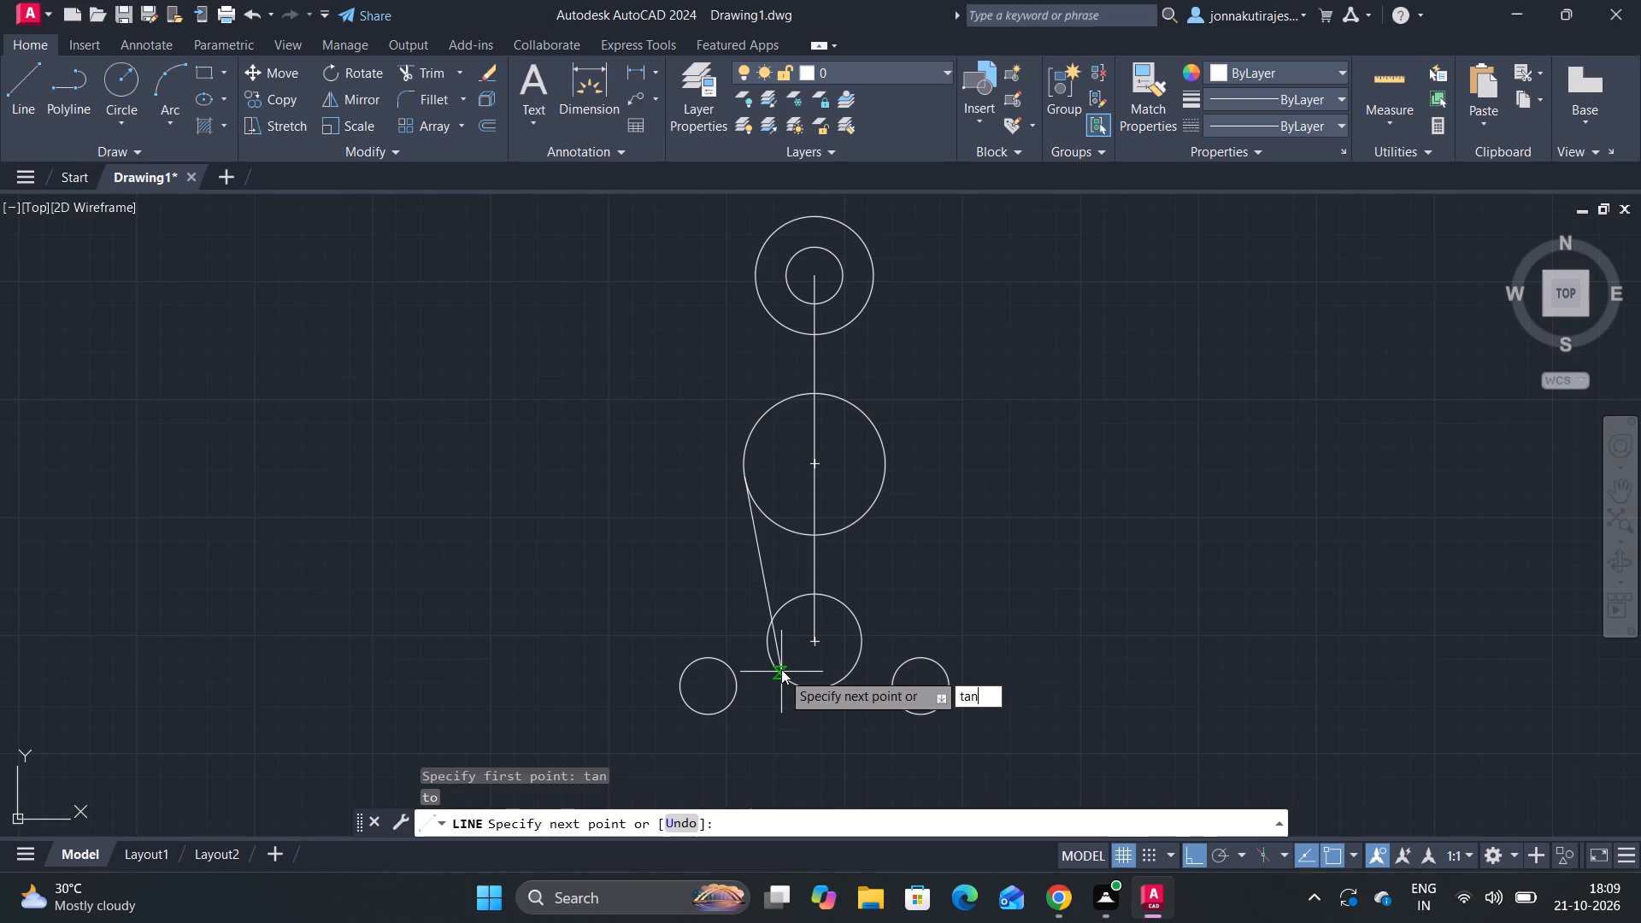
key("Return")
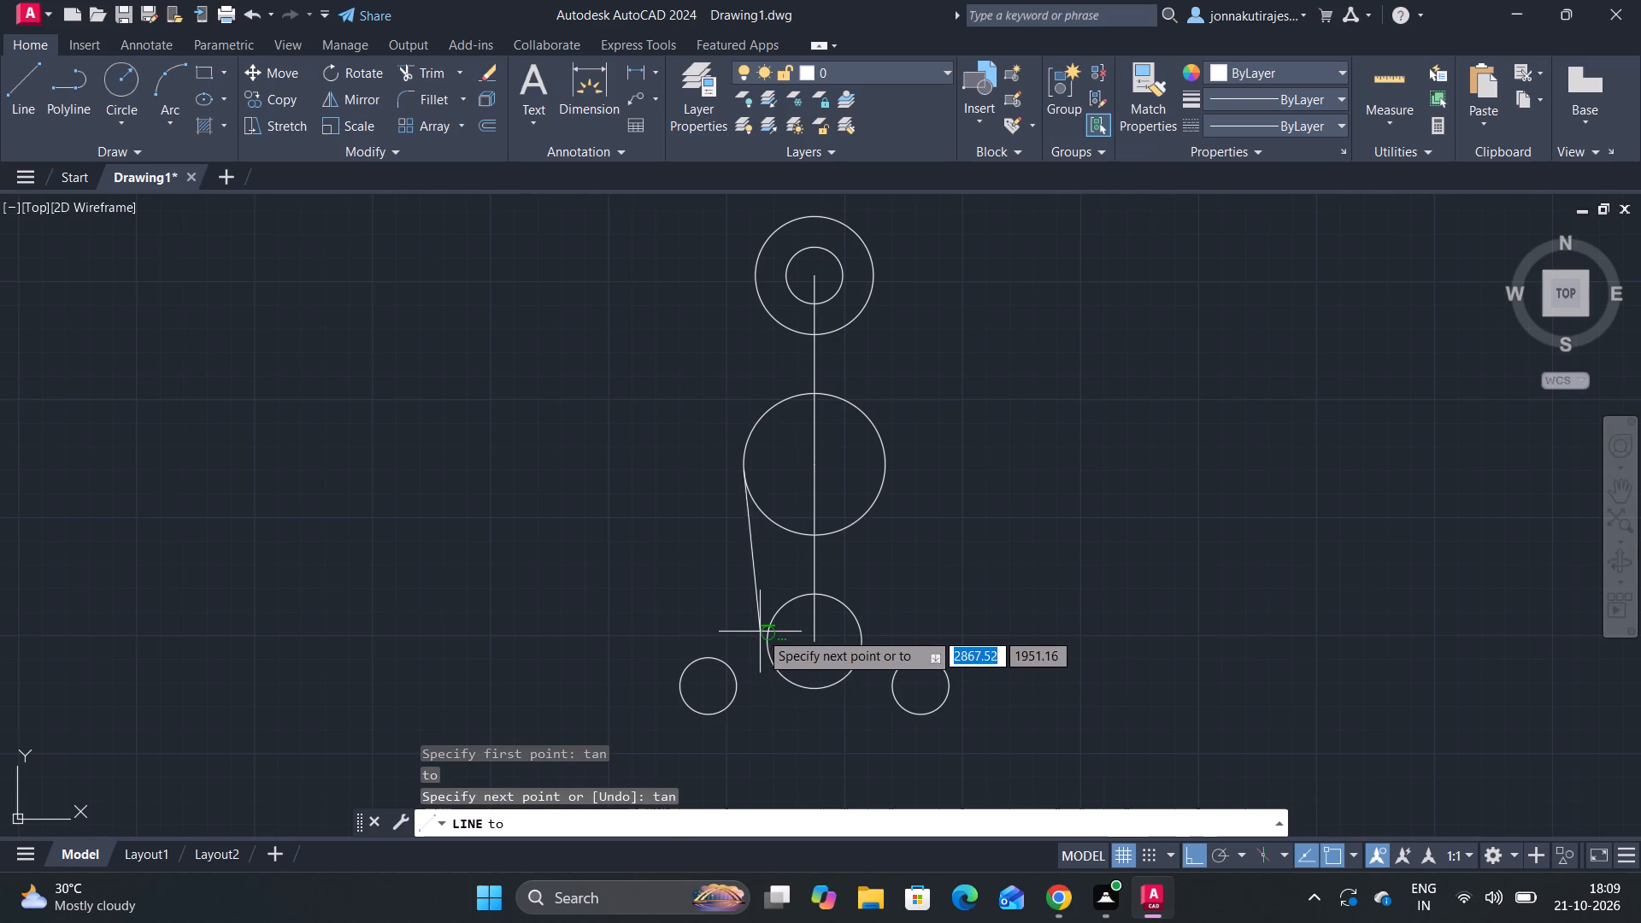
left_click(766, 638)
key("space")
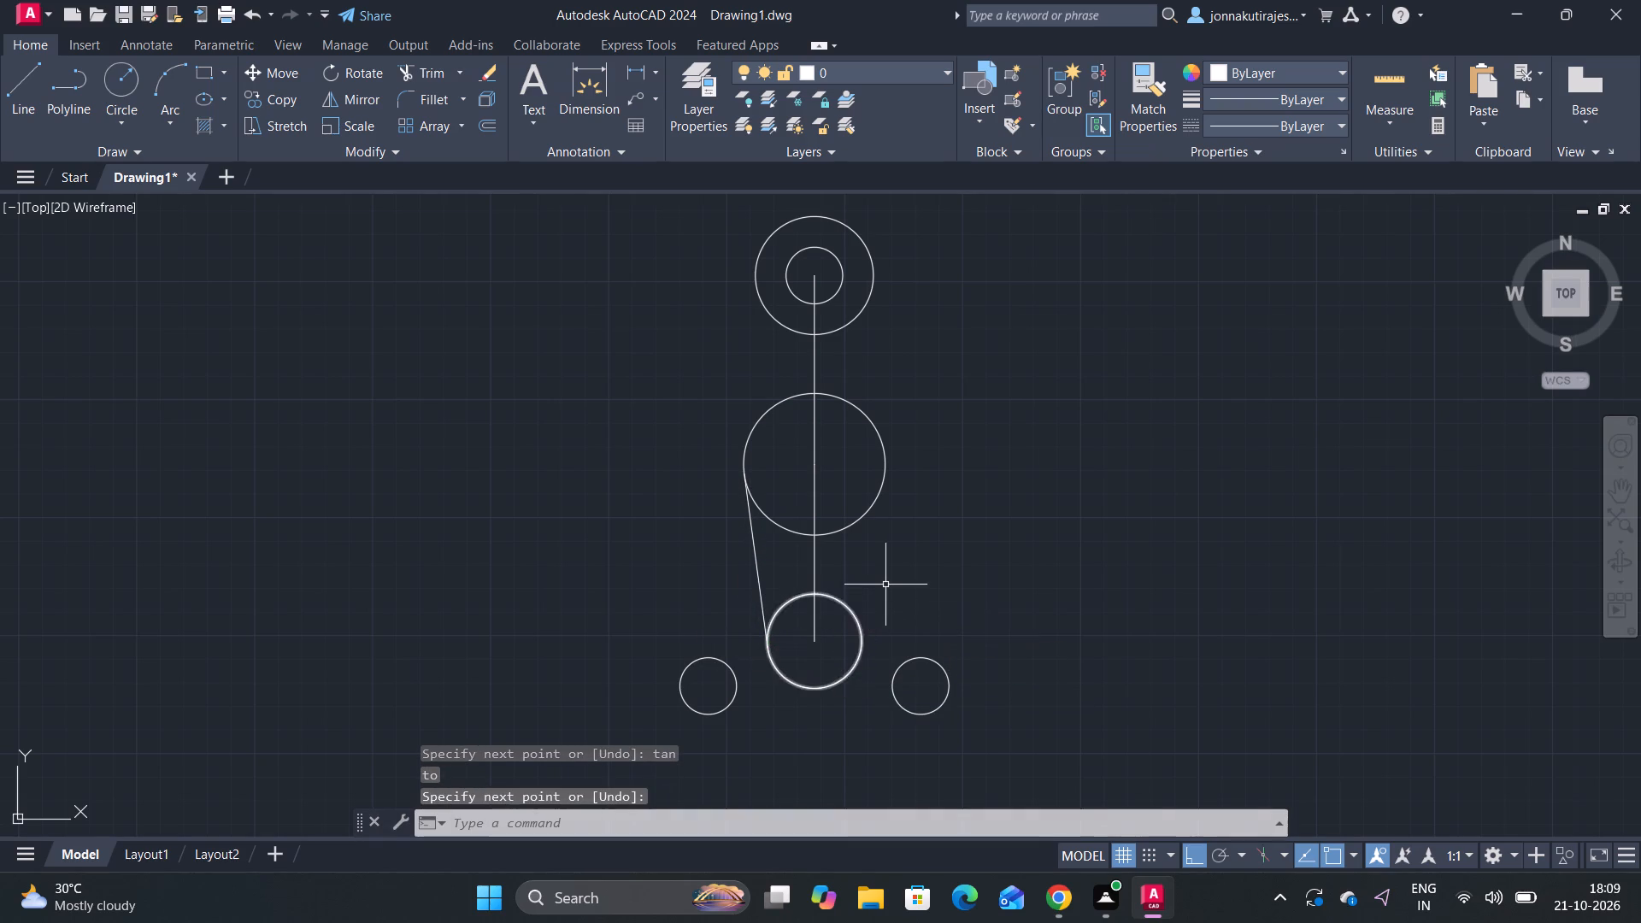
Draw a line tangent to the right sides of the radius-30 circle and the radius-20 circle below it.
key("space")
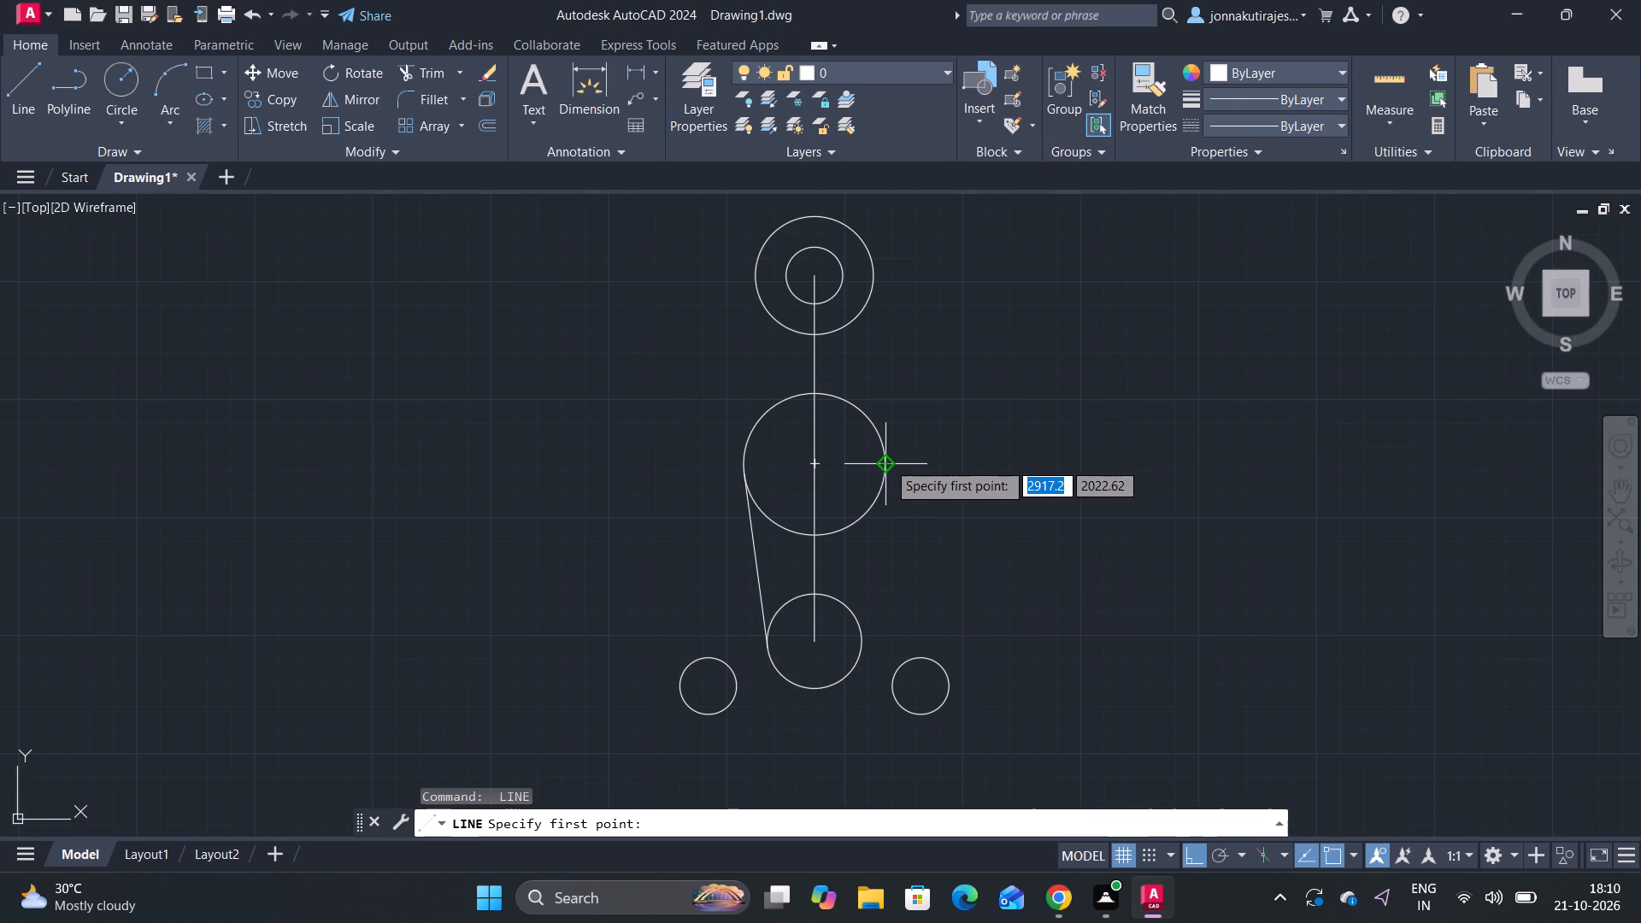
key("t")
type("am")
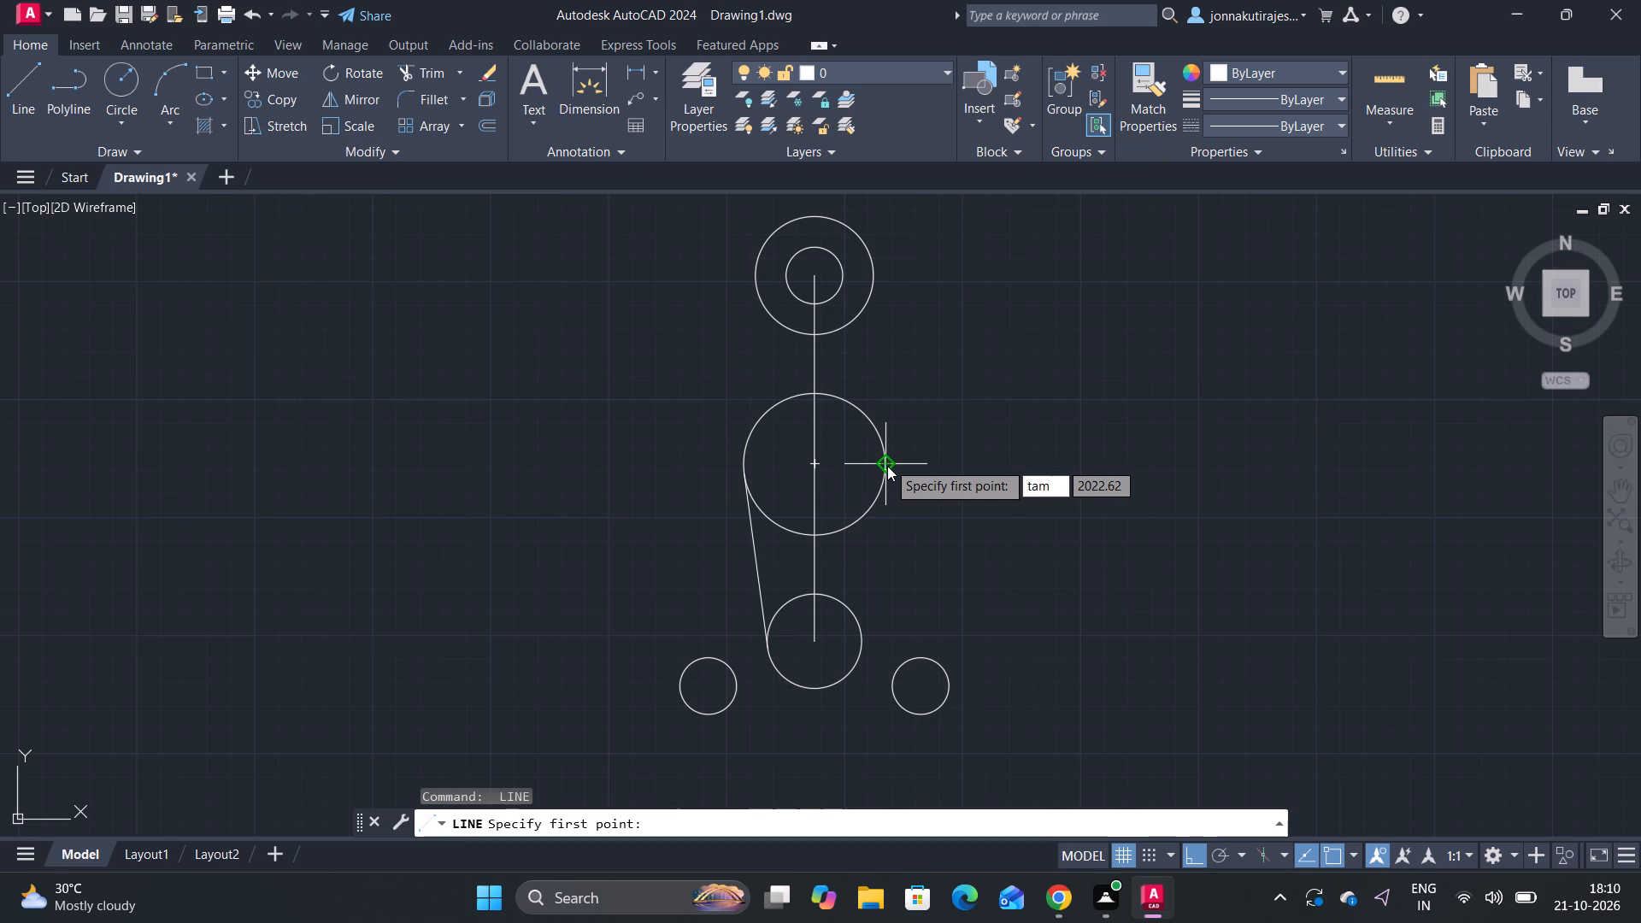
key("BackSpace")
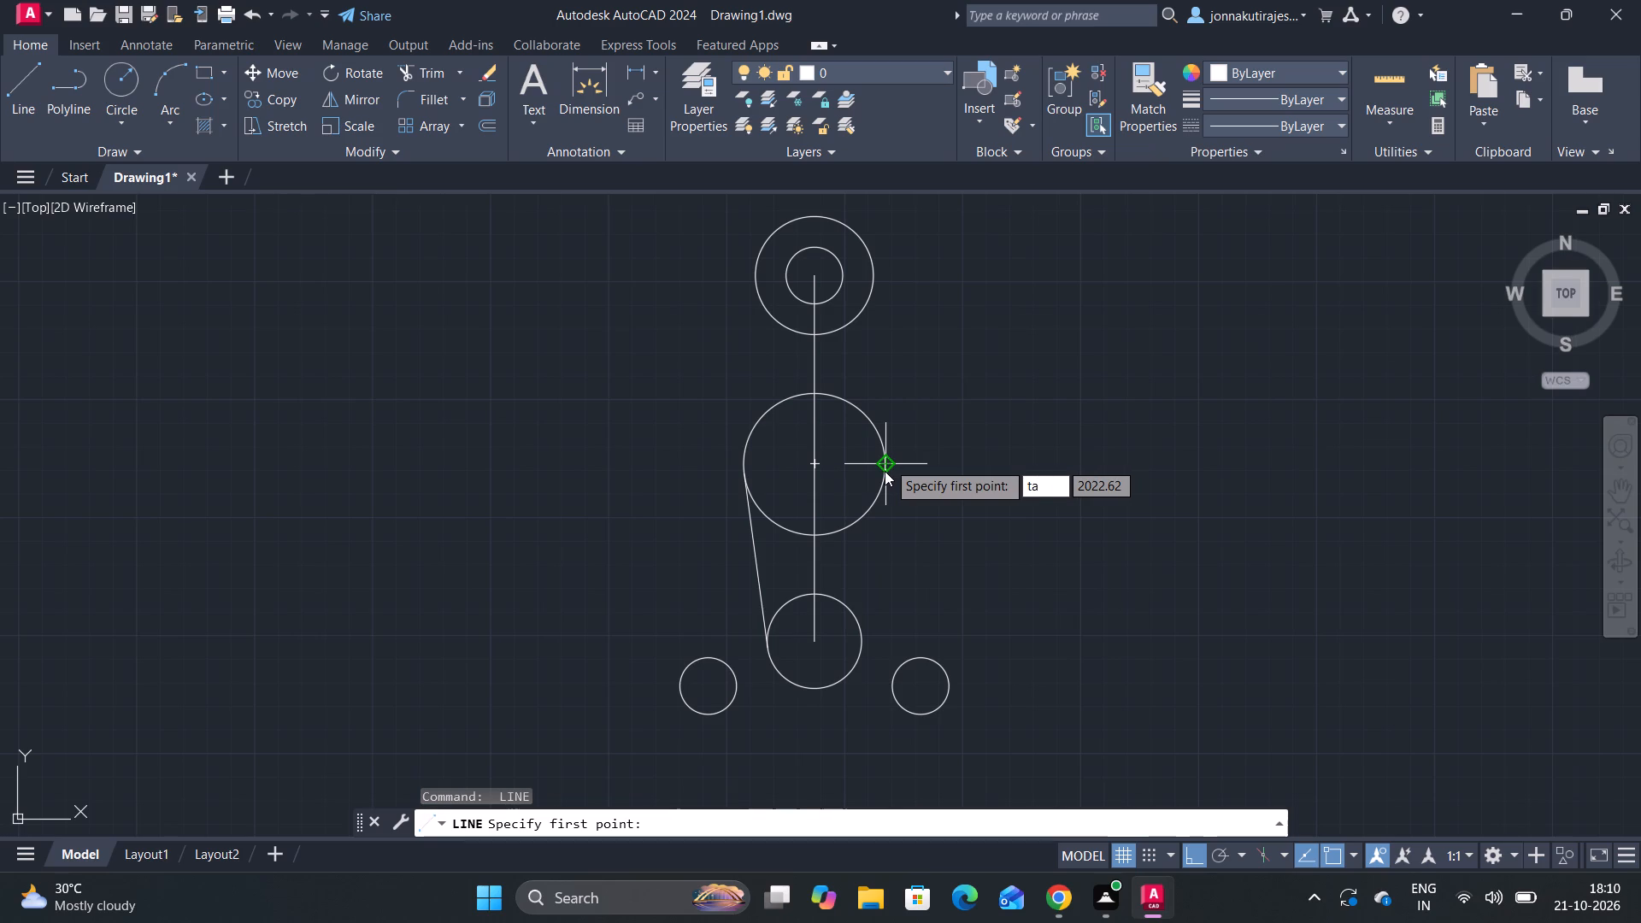
key("n")
key("Return")
left_click(885, 471)
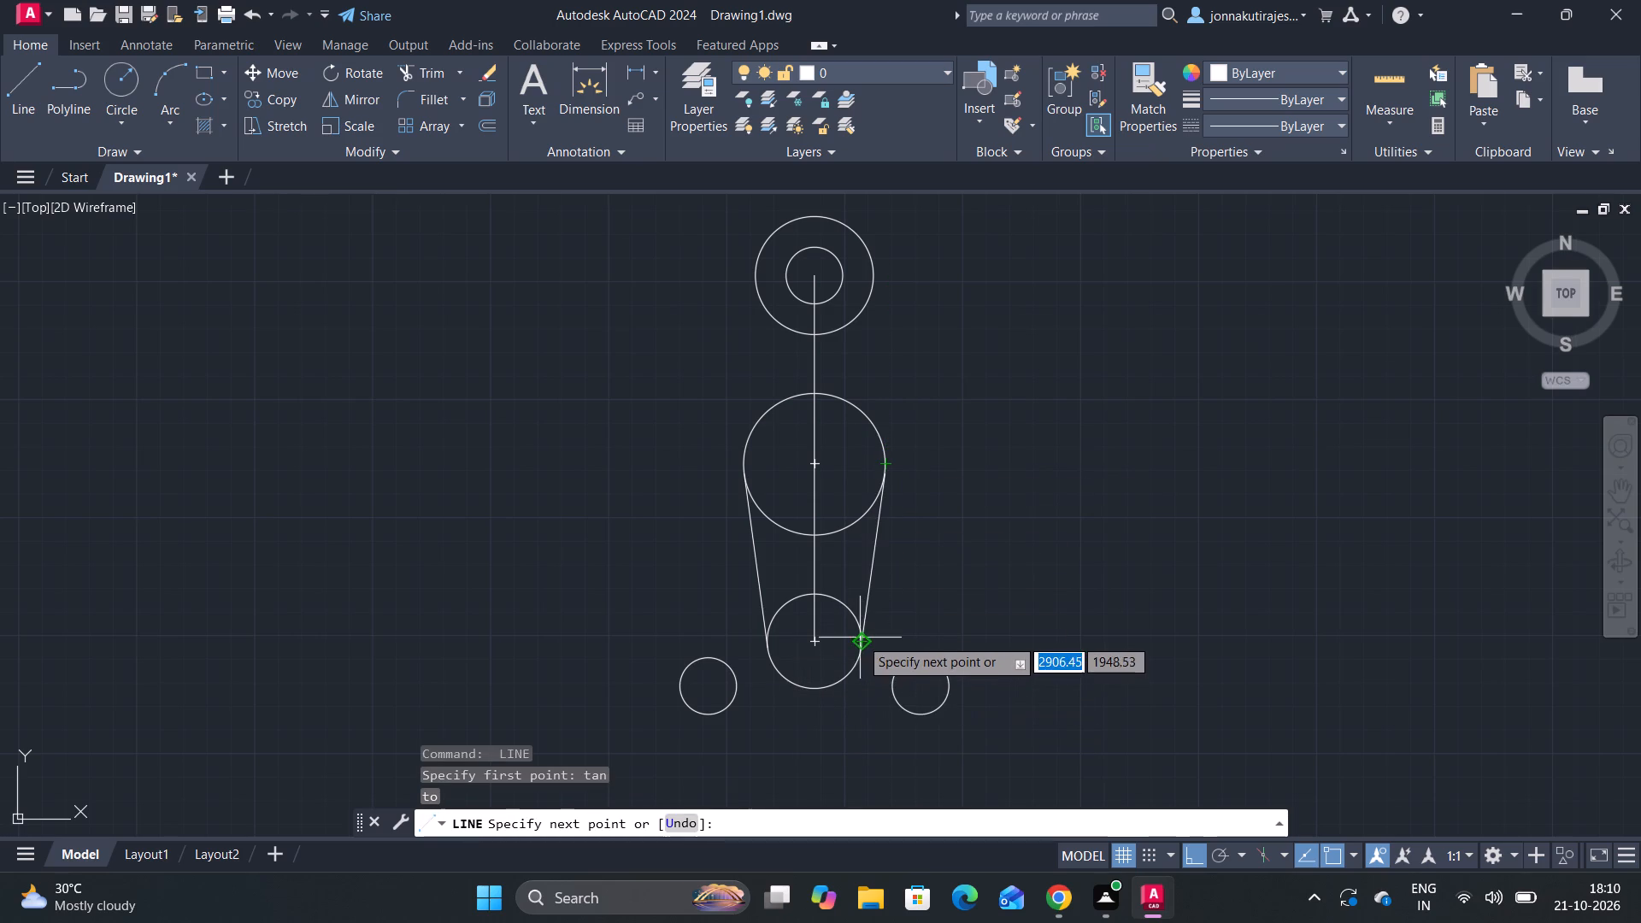
type("tan")
key("Return")
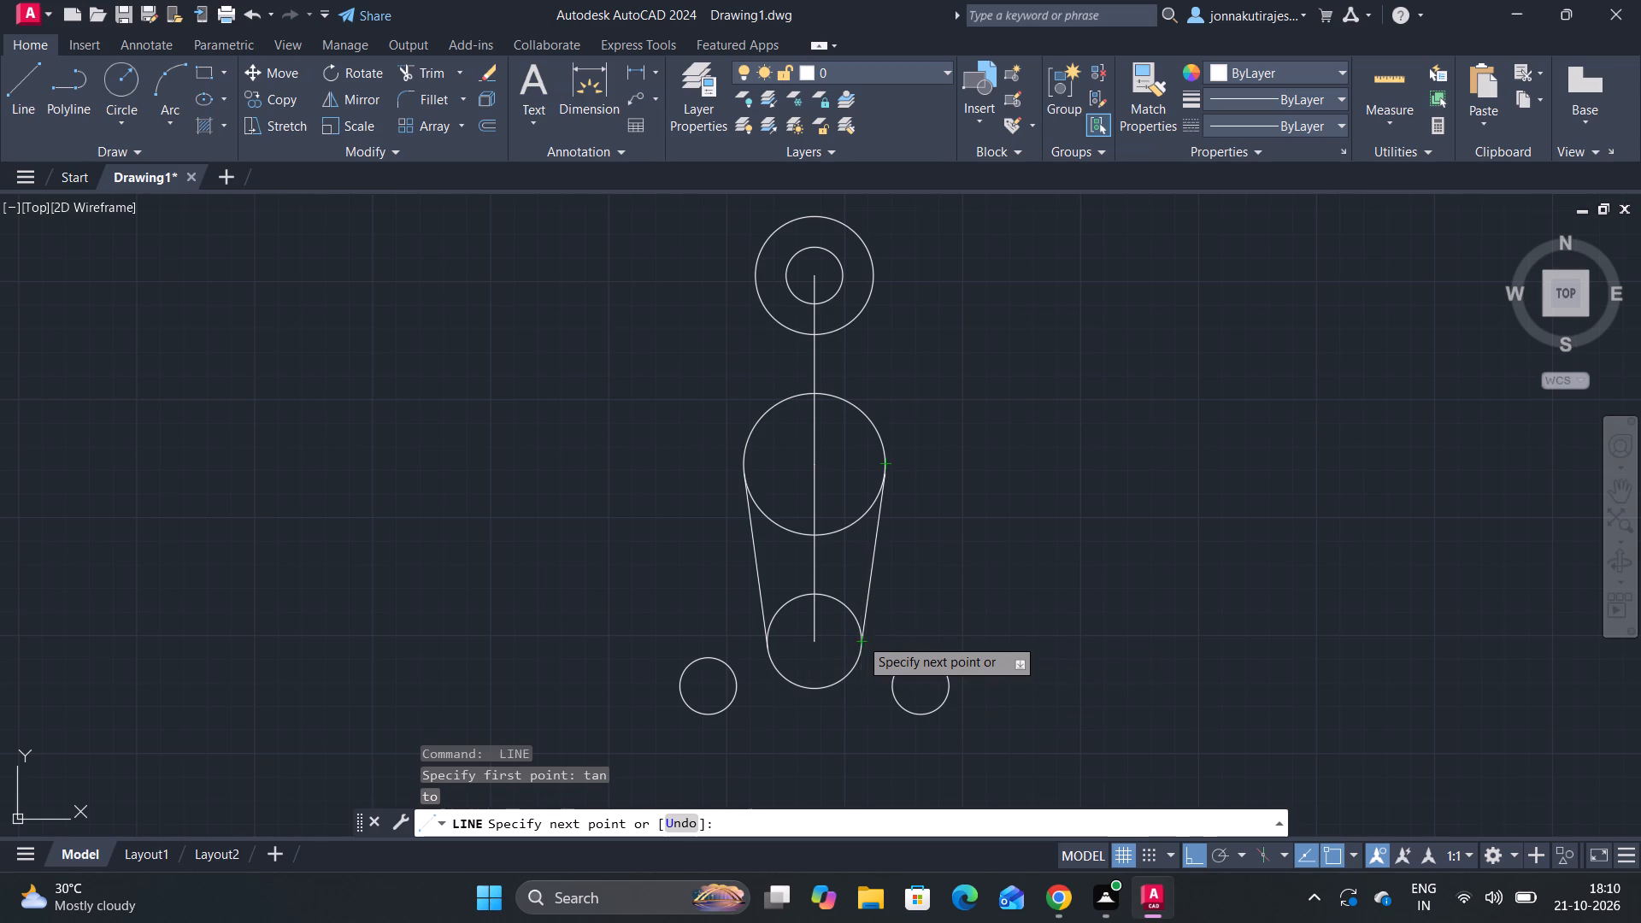
left_click(861, 637)
key("Escape")
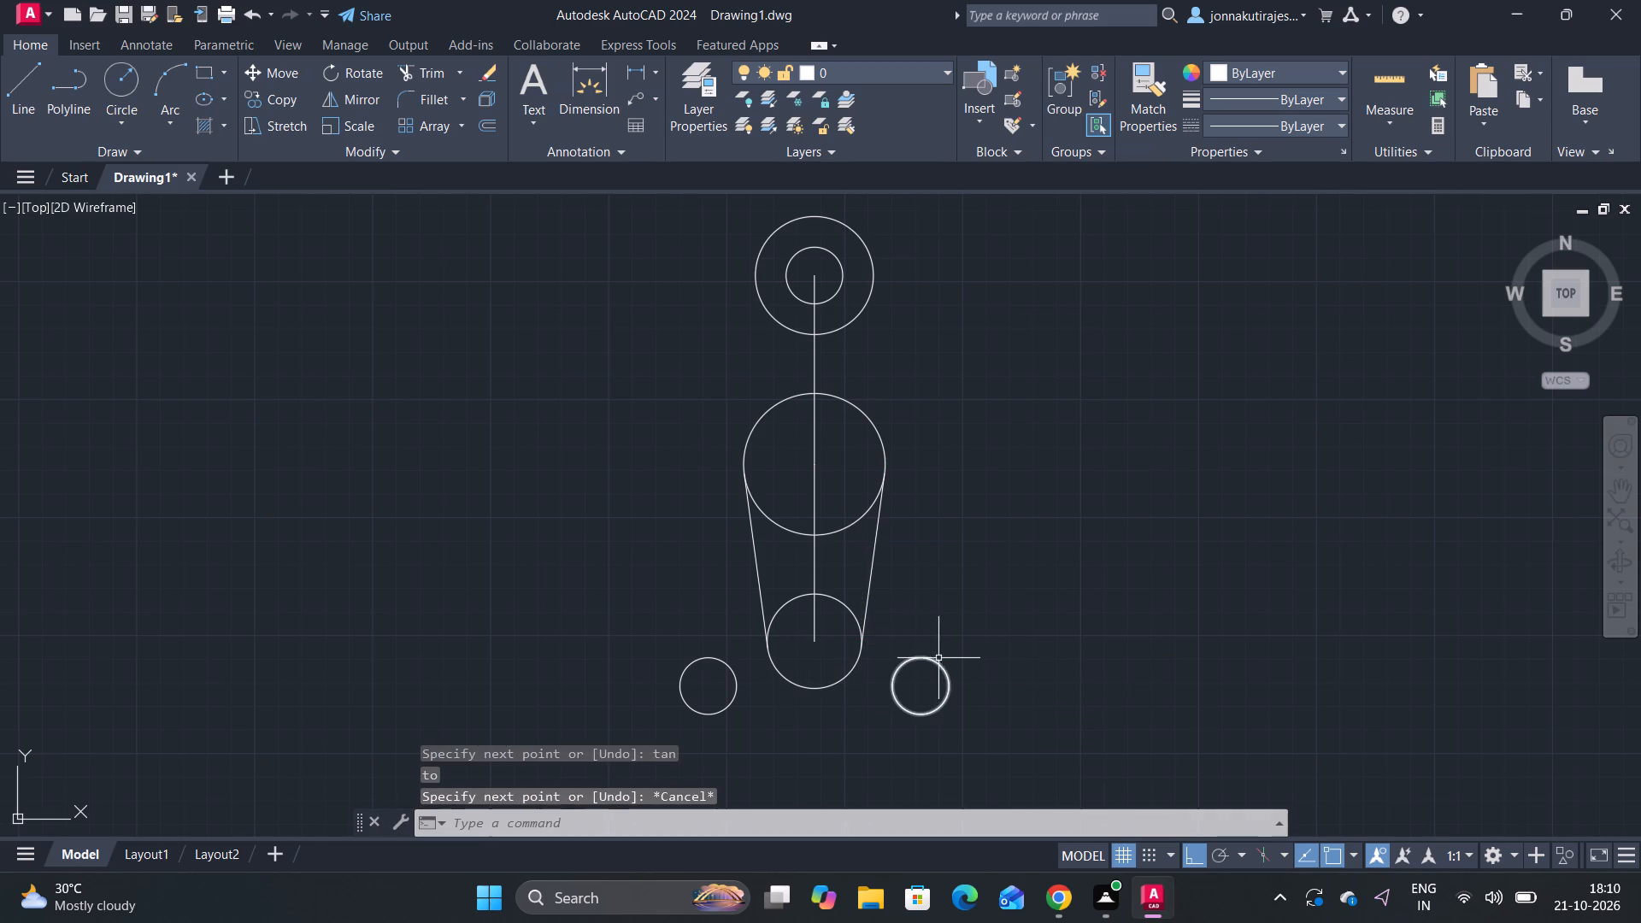
Draw a circle of diameter 90 concentric with the central radius-30 circle.
scroll(838, 625, "down", 1)
middle_click_drag(841, 624, 906, 567)
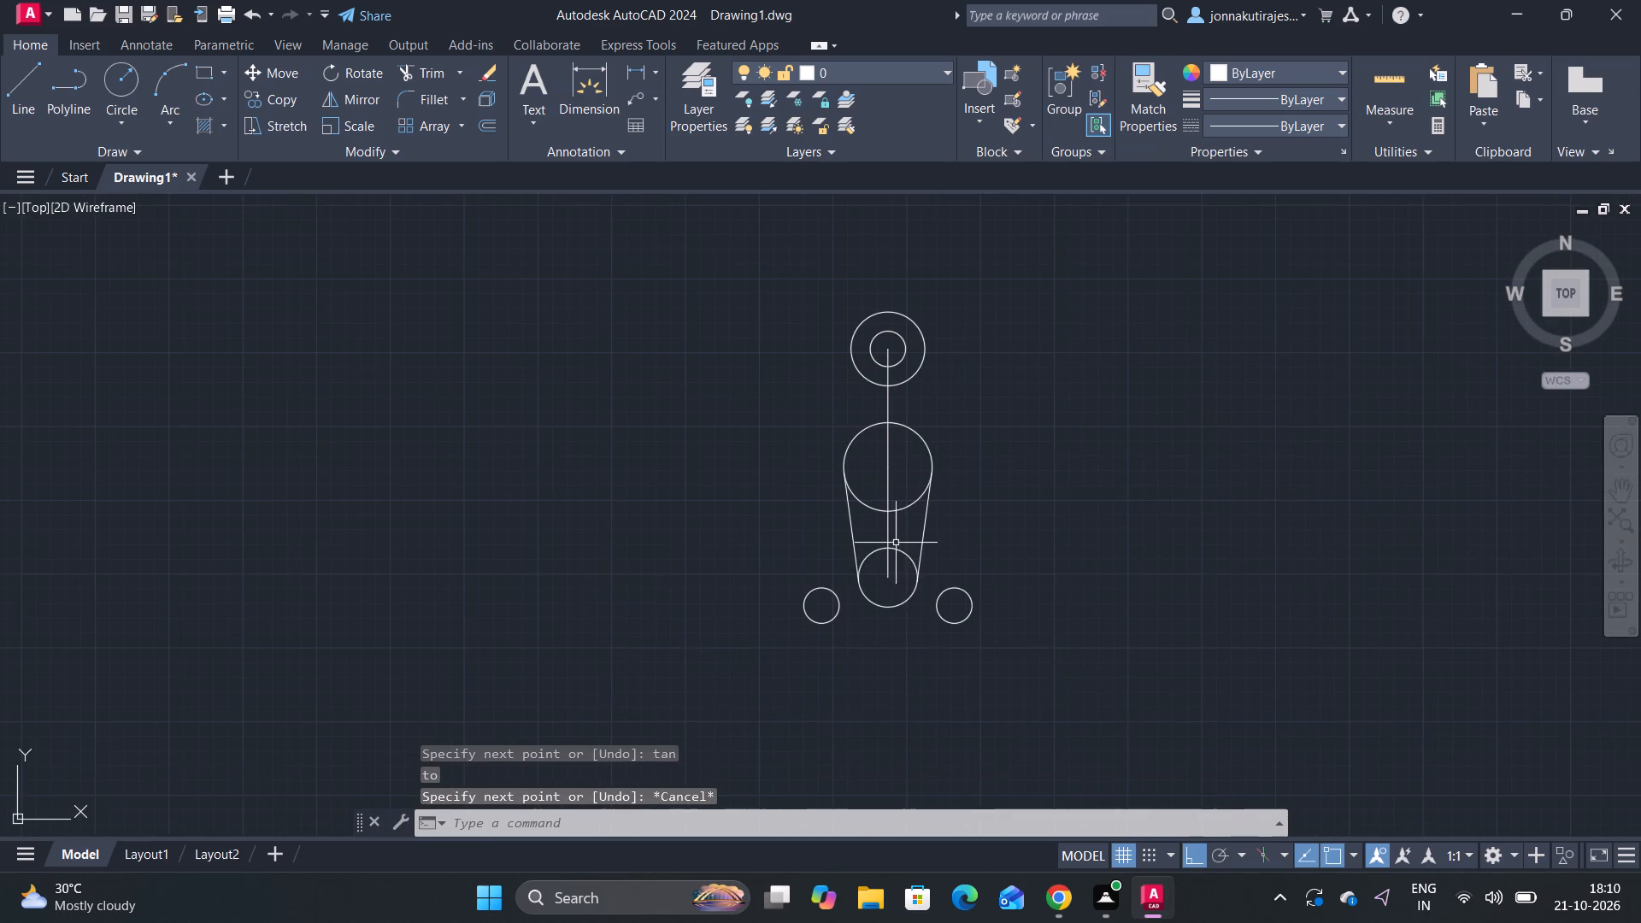
scroll(899, 544, "up", 1)
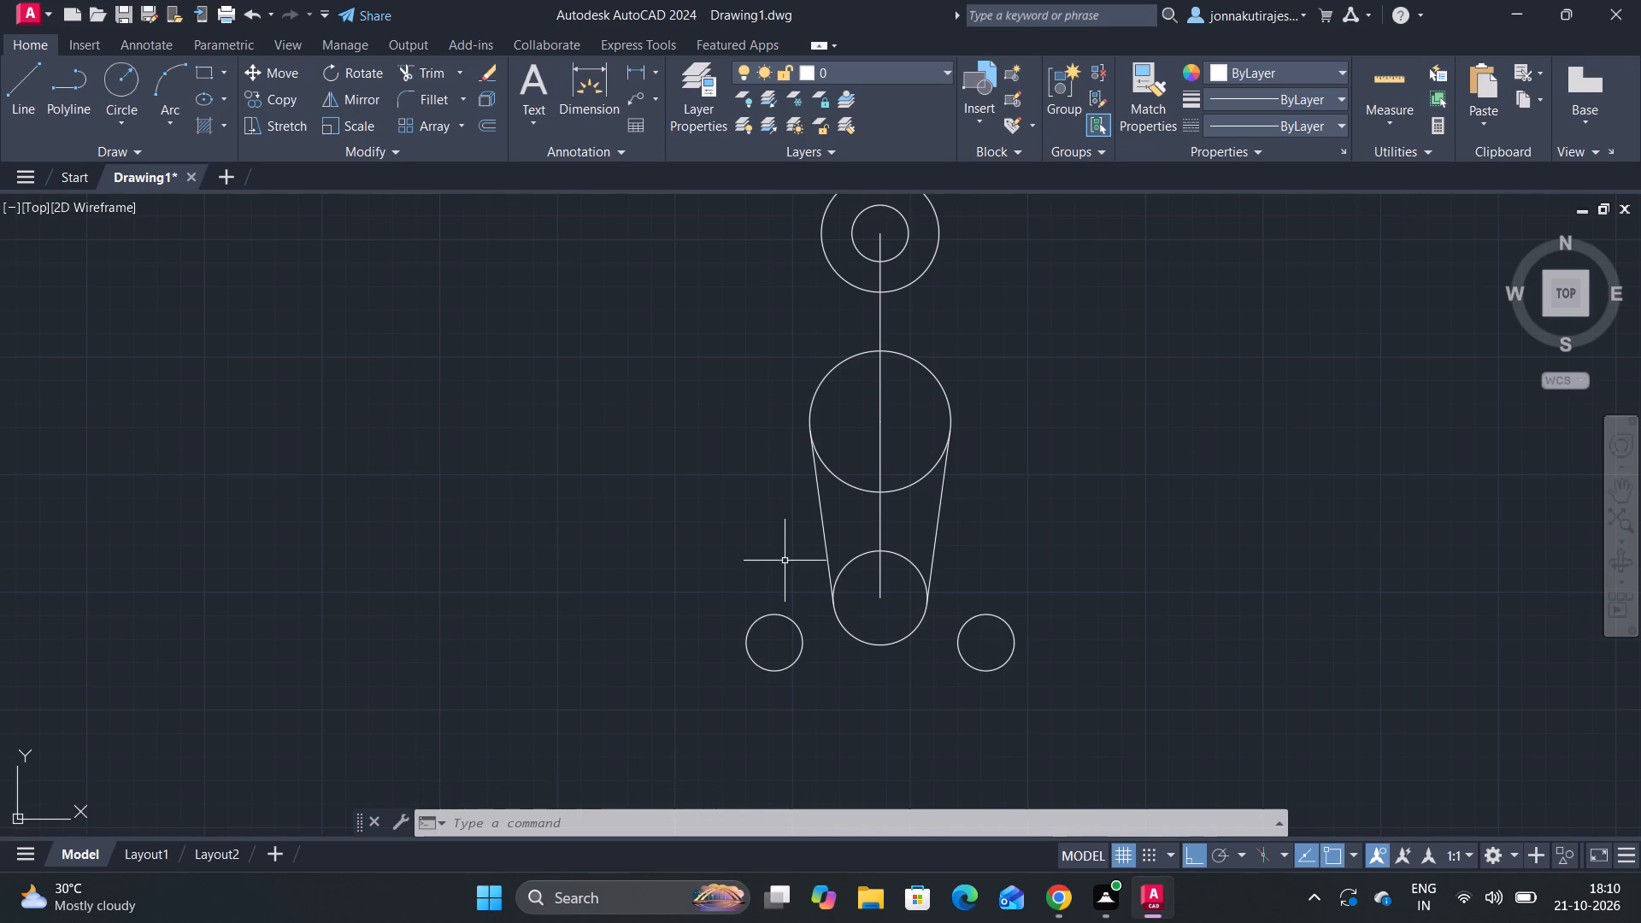
middle_click_drag(785, 561, 791, 617)
middle_click_drag(944, 743, 882, 711)
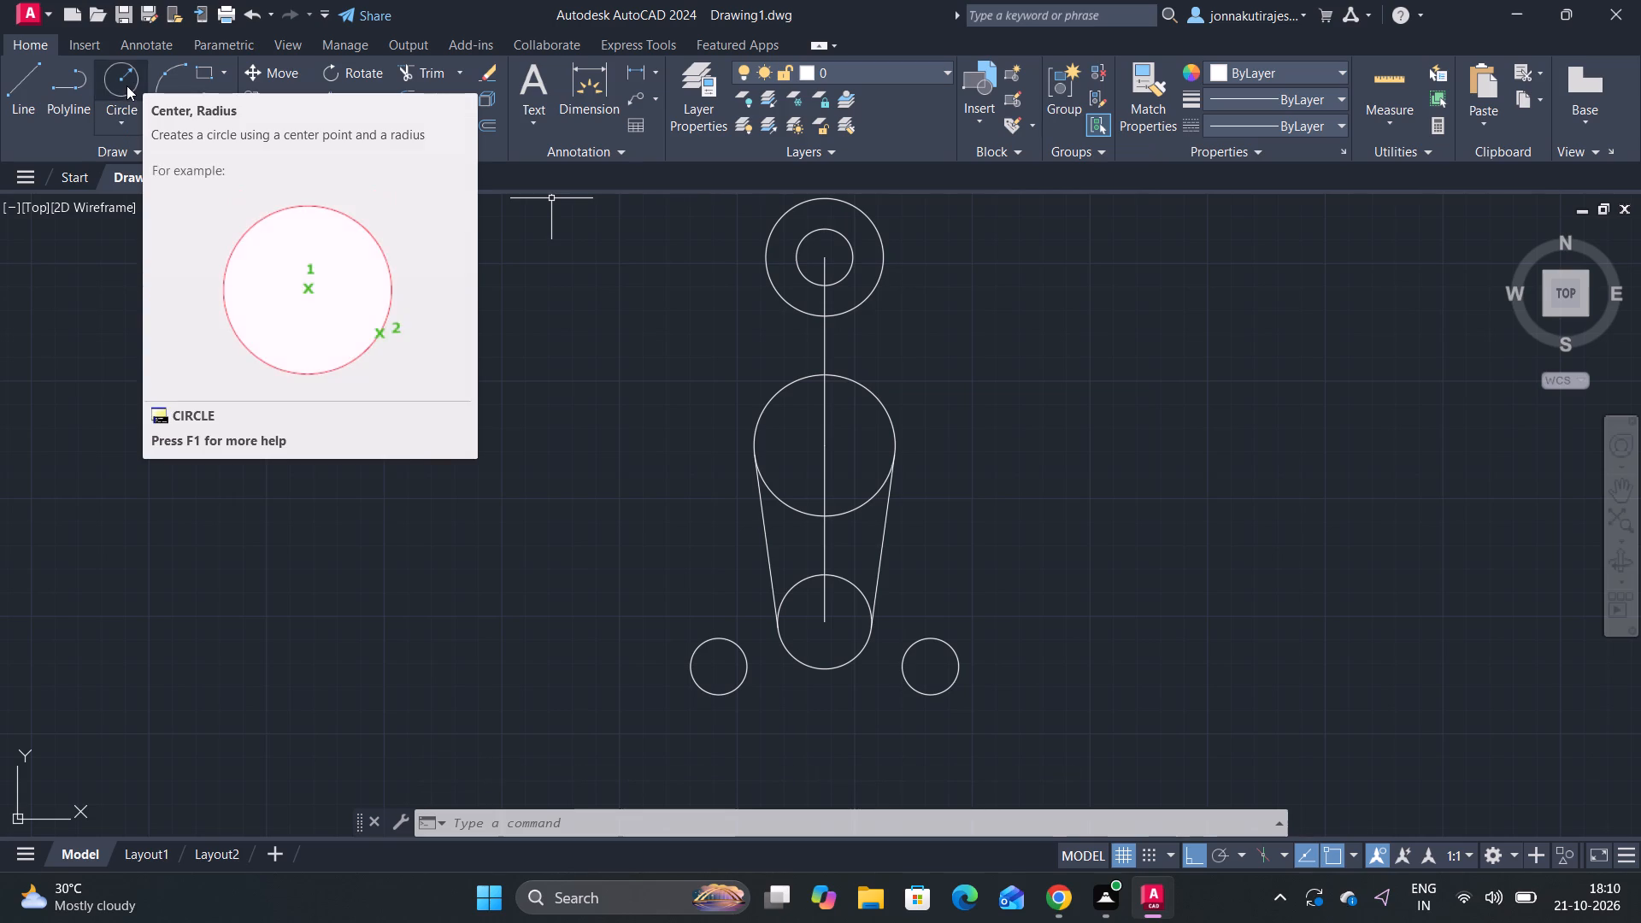
left_click(126, 86)
left_click(119, 112)
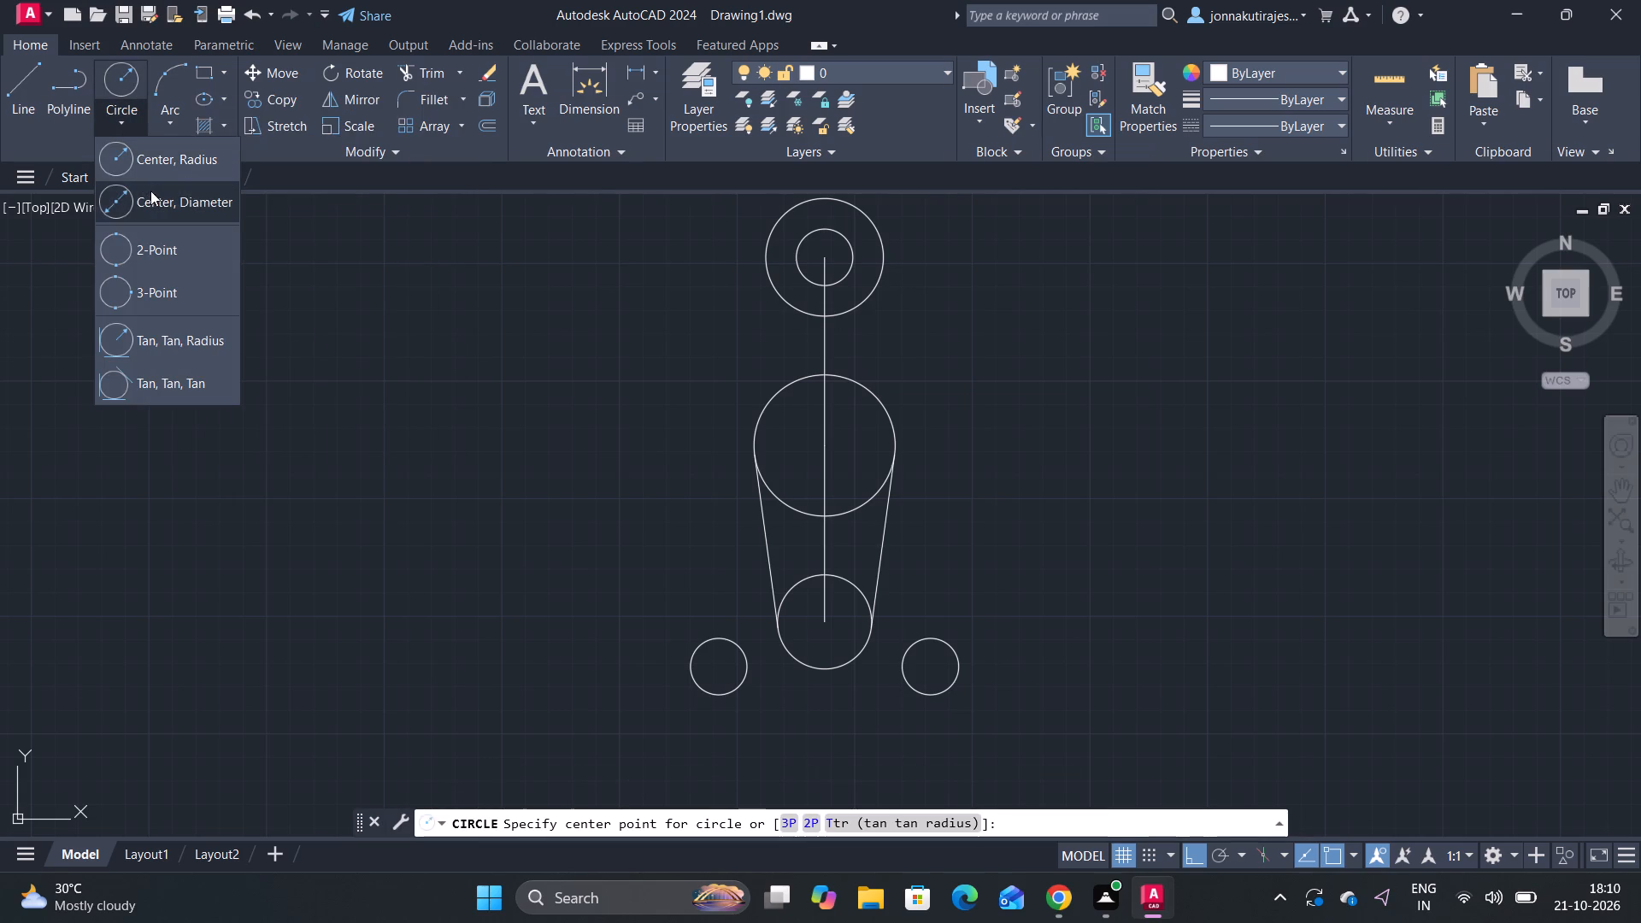
left_click(154, 203)
left_click_drag(822, 447, 825, 447)
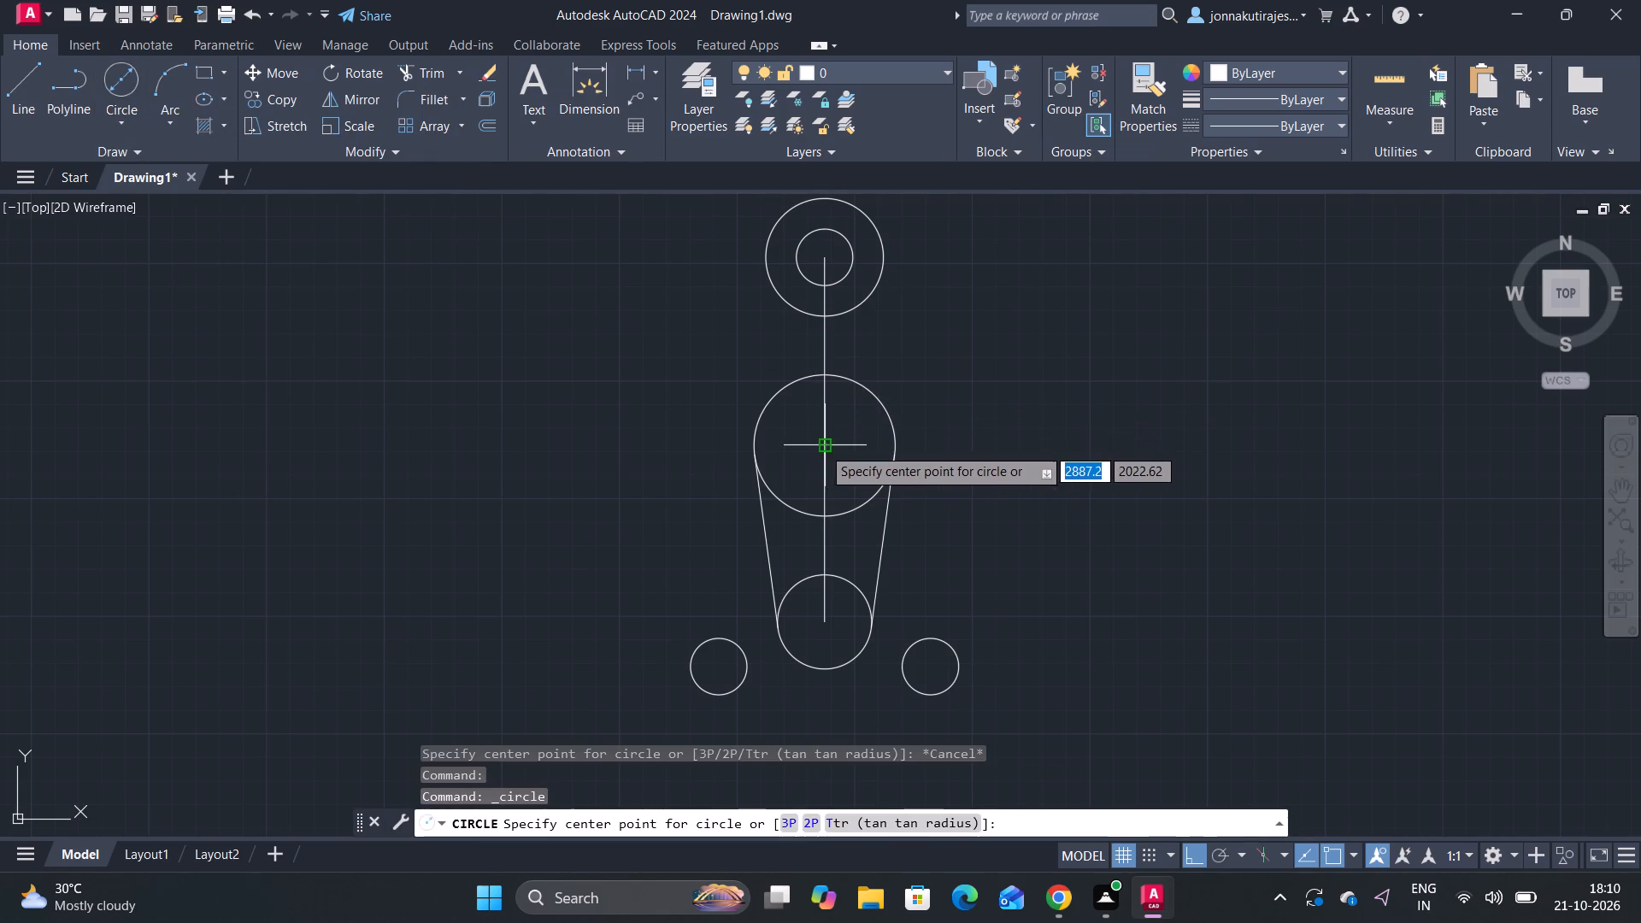
left_click_drag(825, 447, 849, 445)
key("9")
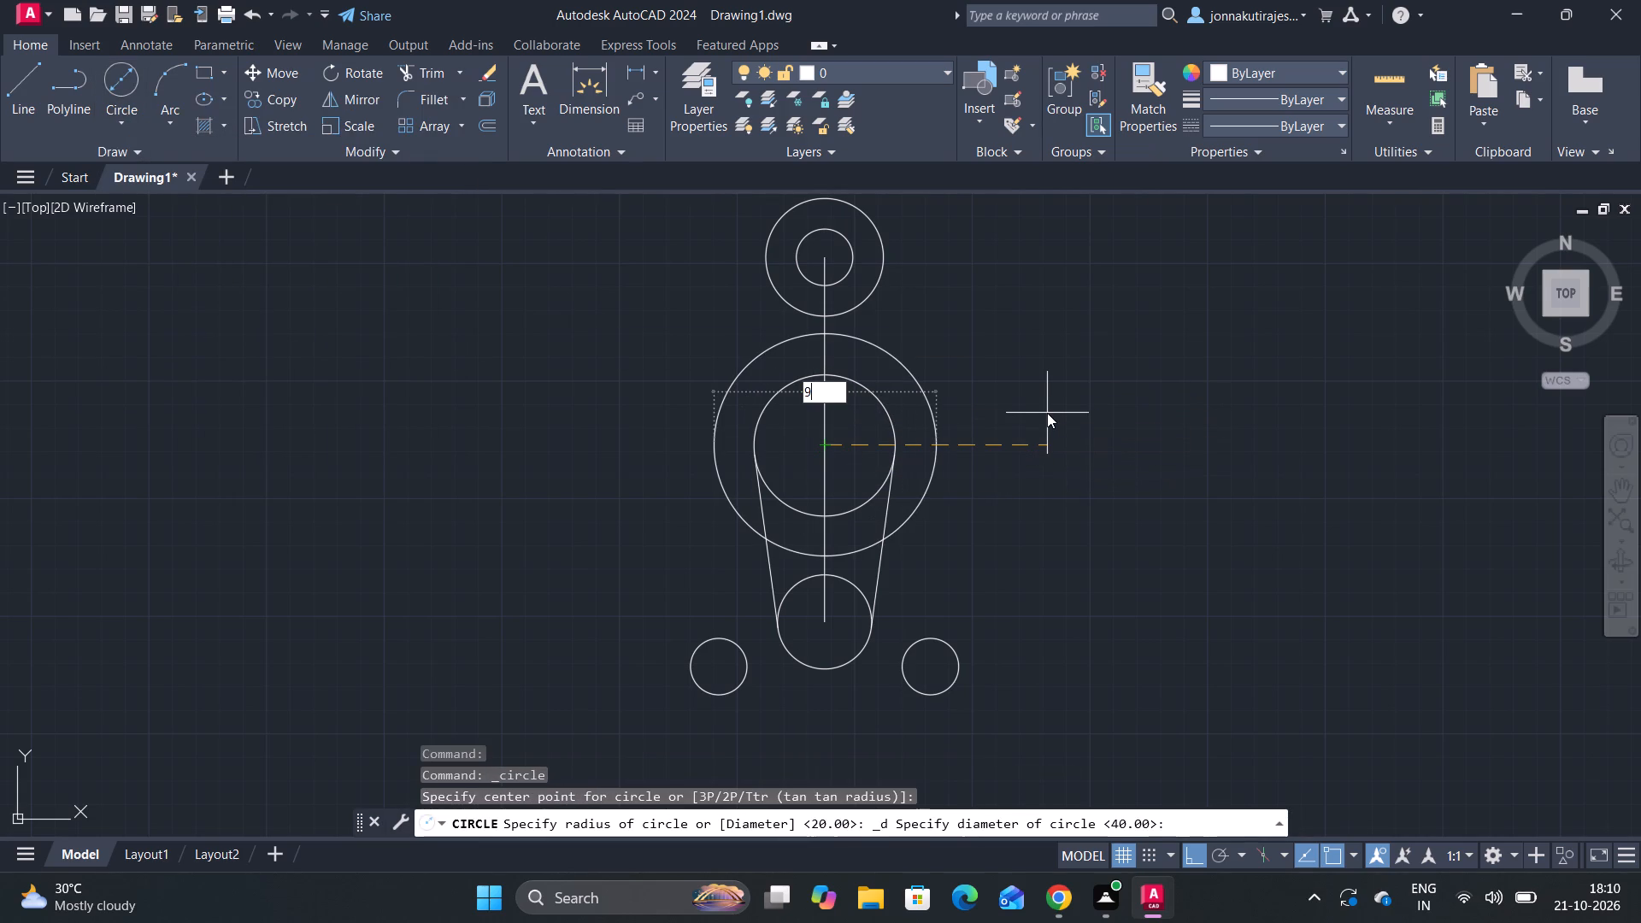
key("0")
key("Return")
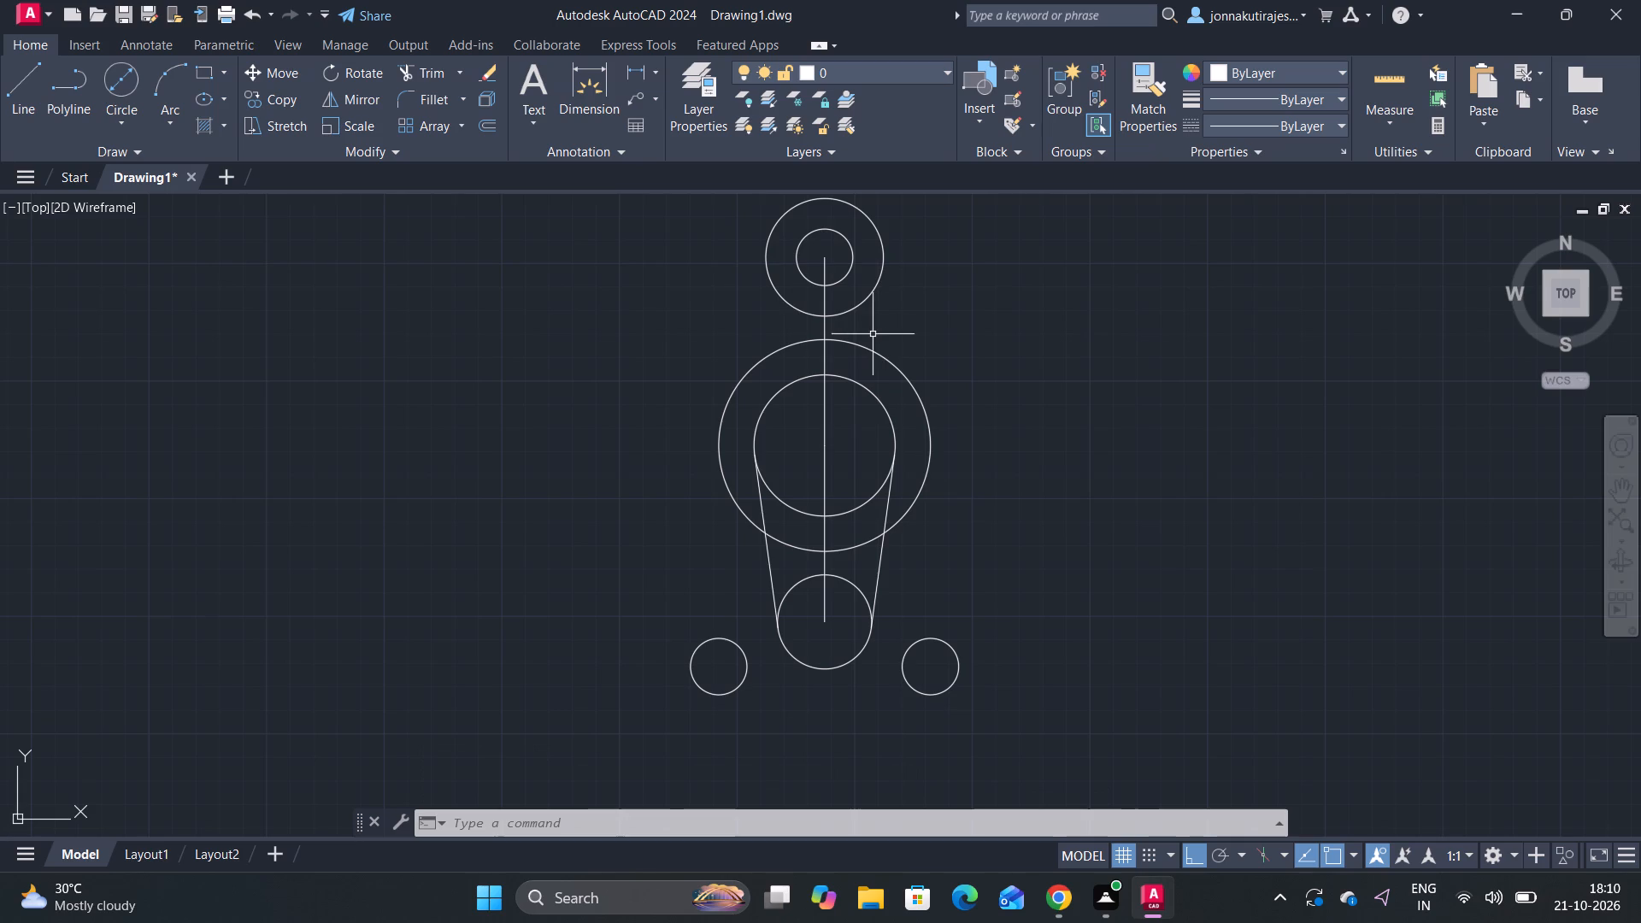
Fillet both sides between the 90-diameter circle and the 50-diameter circle above it with radius 15.
left_click(429, 91)
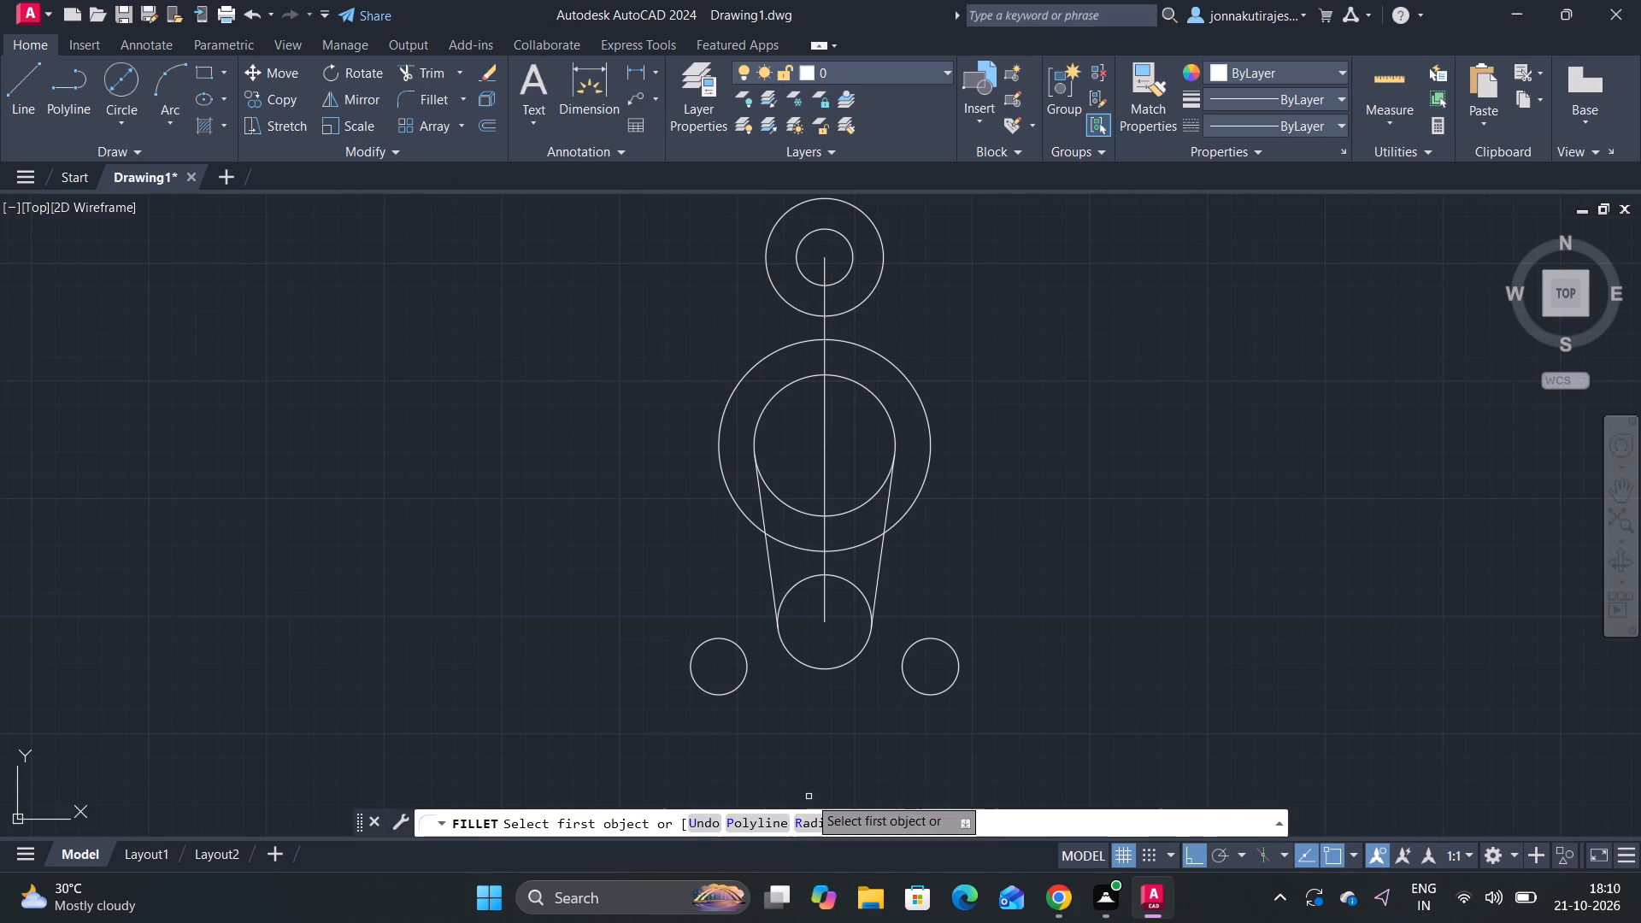
left_click(811, 826)
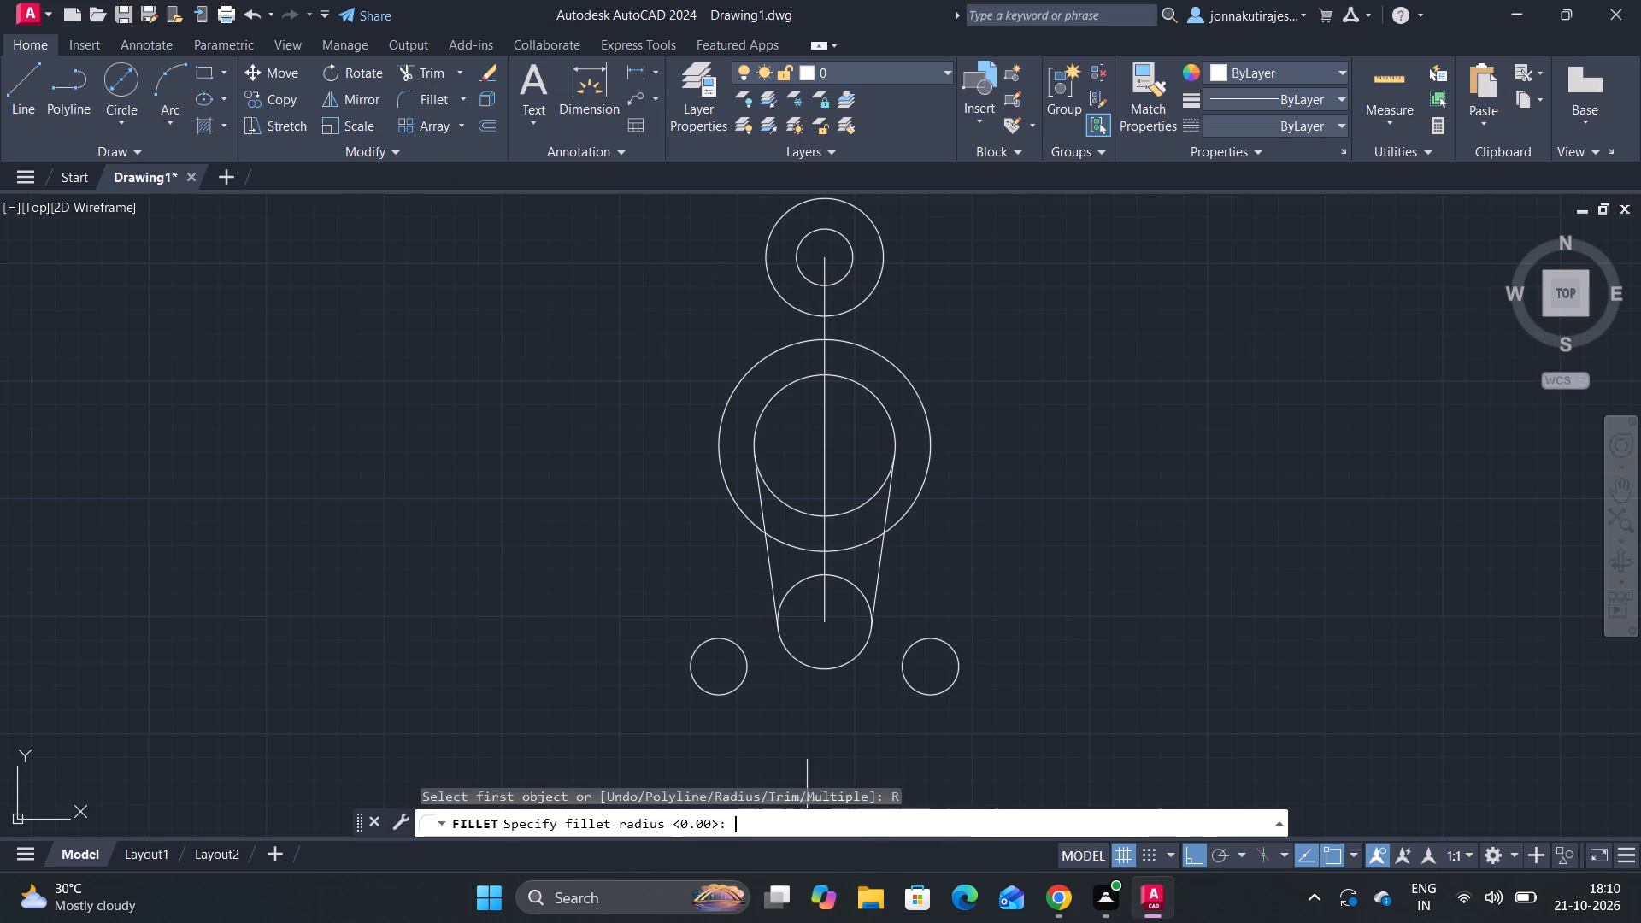
type("15")
key("Return")
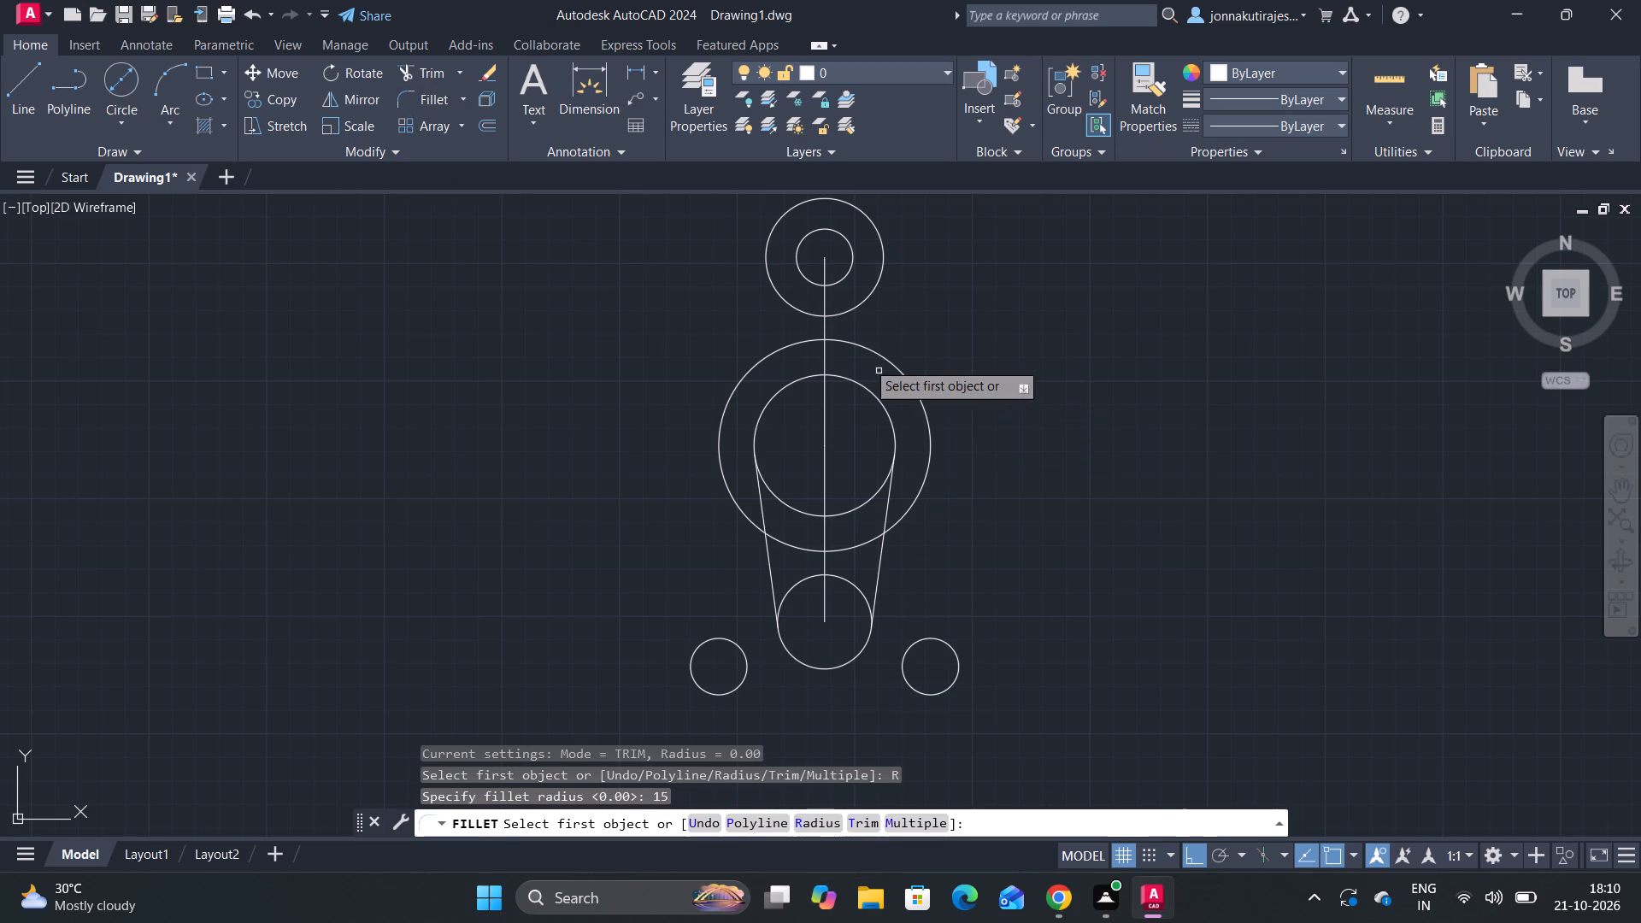
left_click(855, 341)
left_click(853, 308)
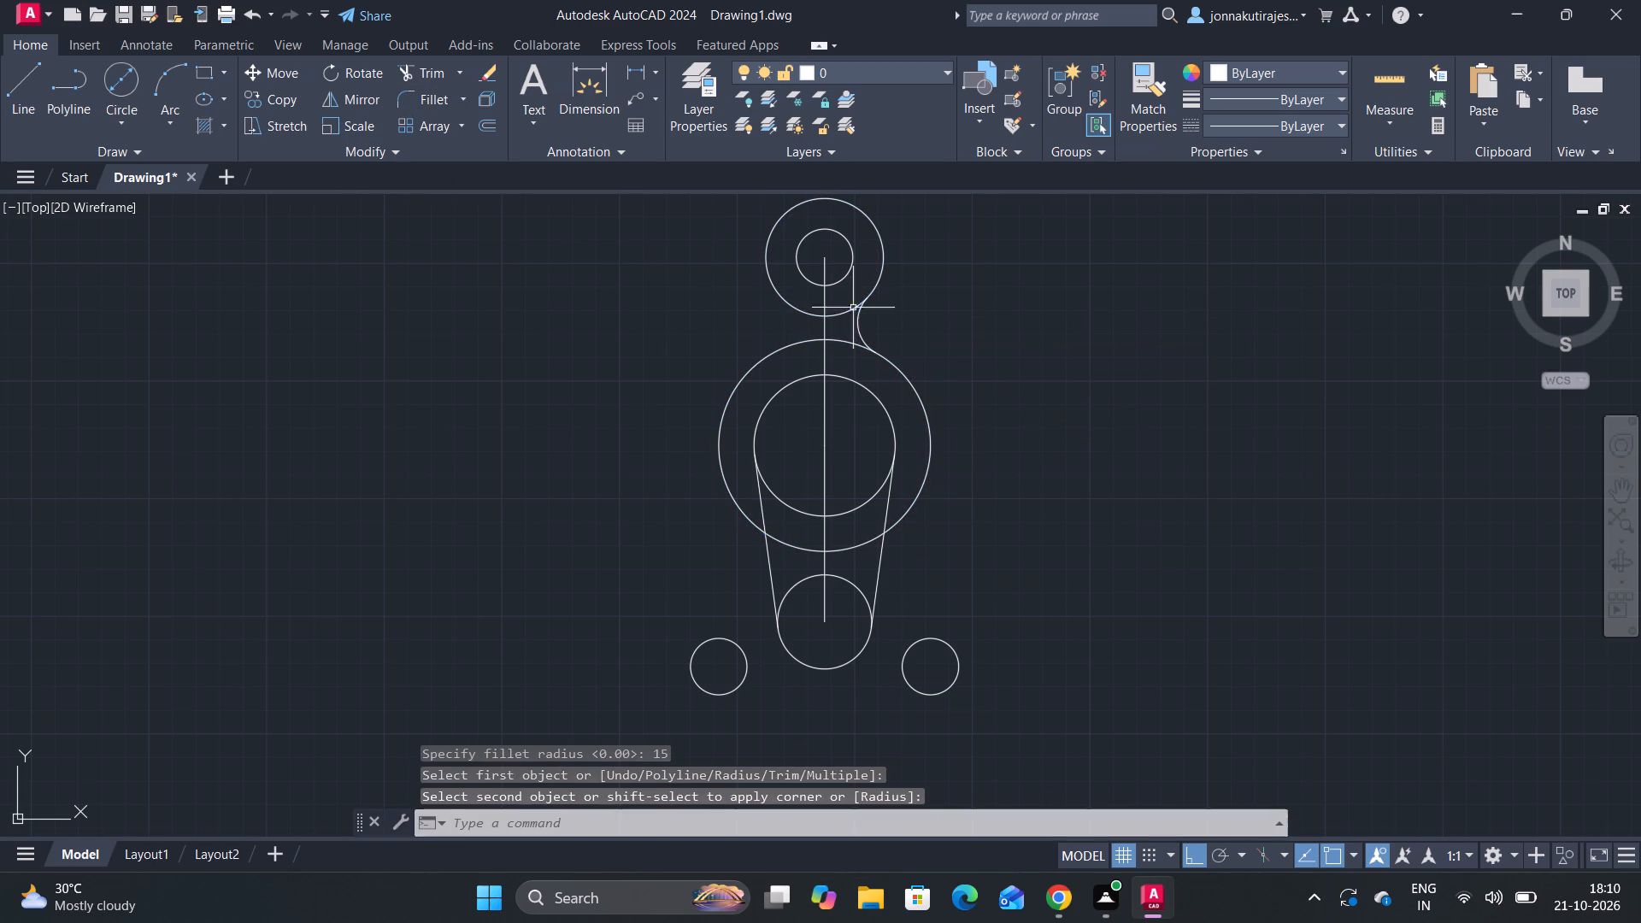
key("space")
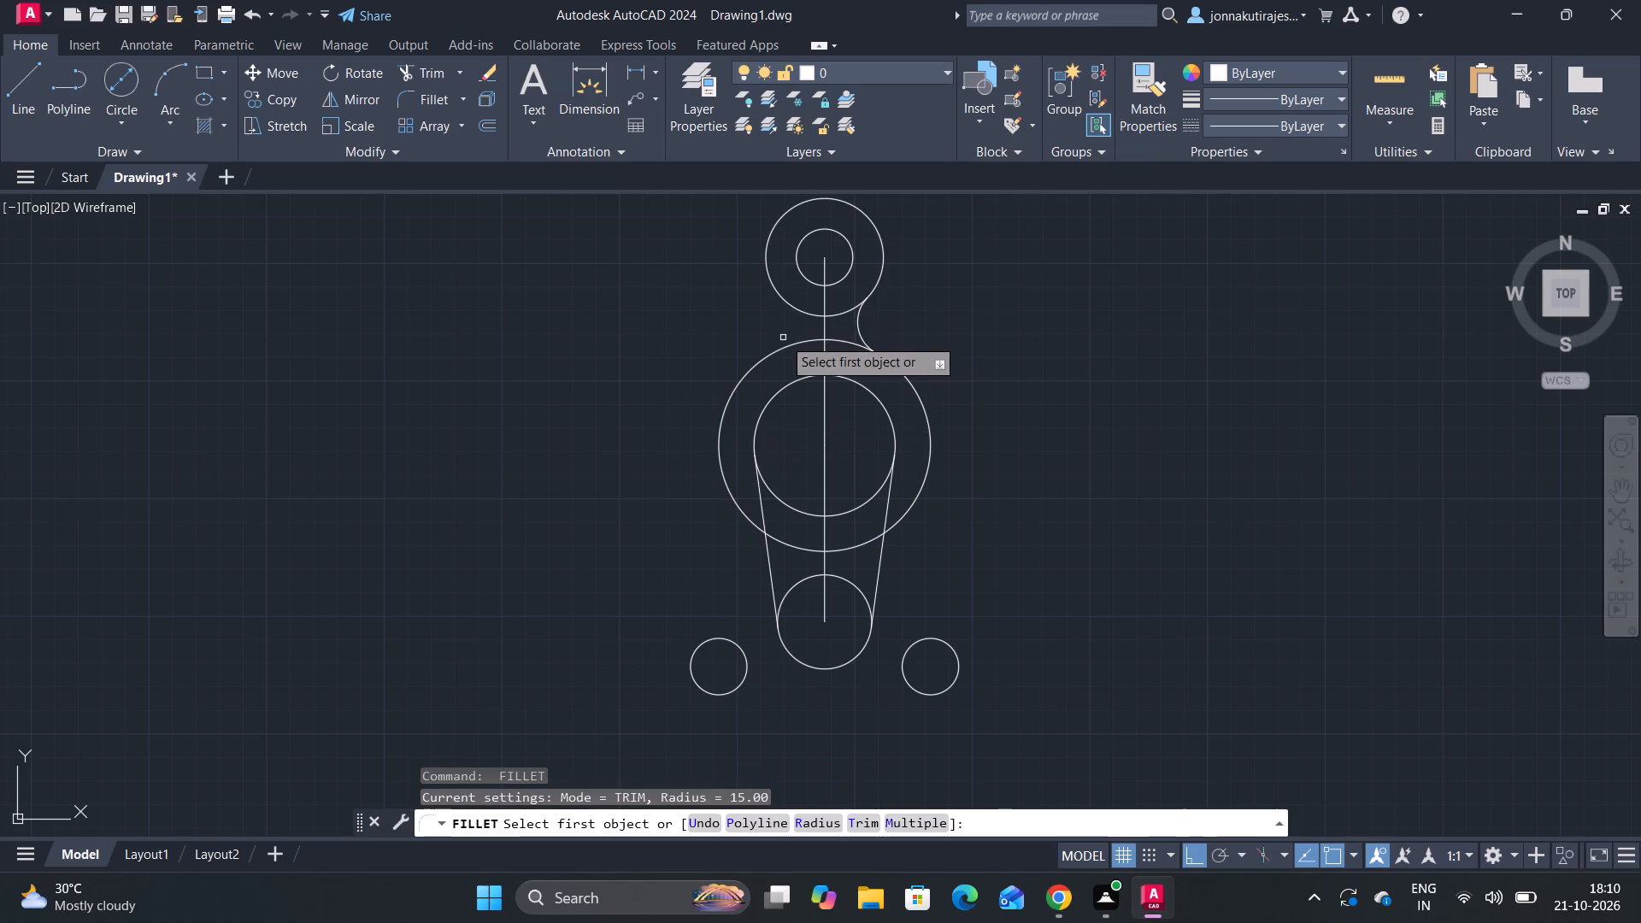
left_click(788, 346)
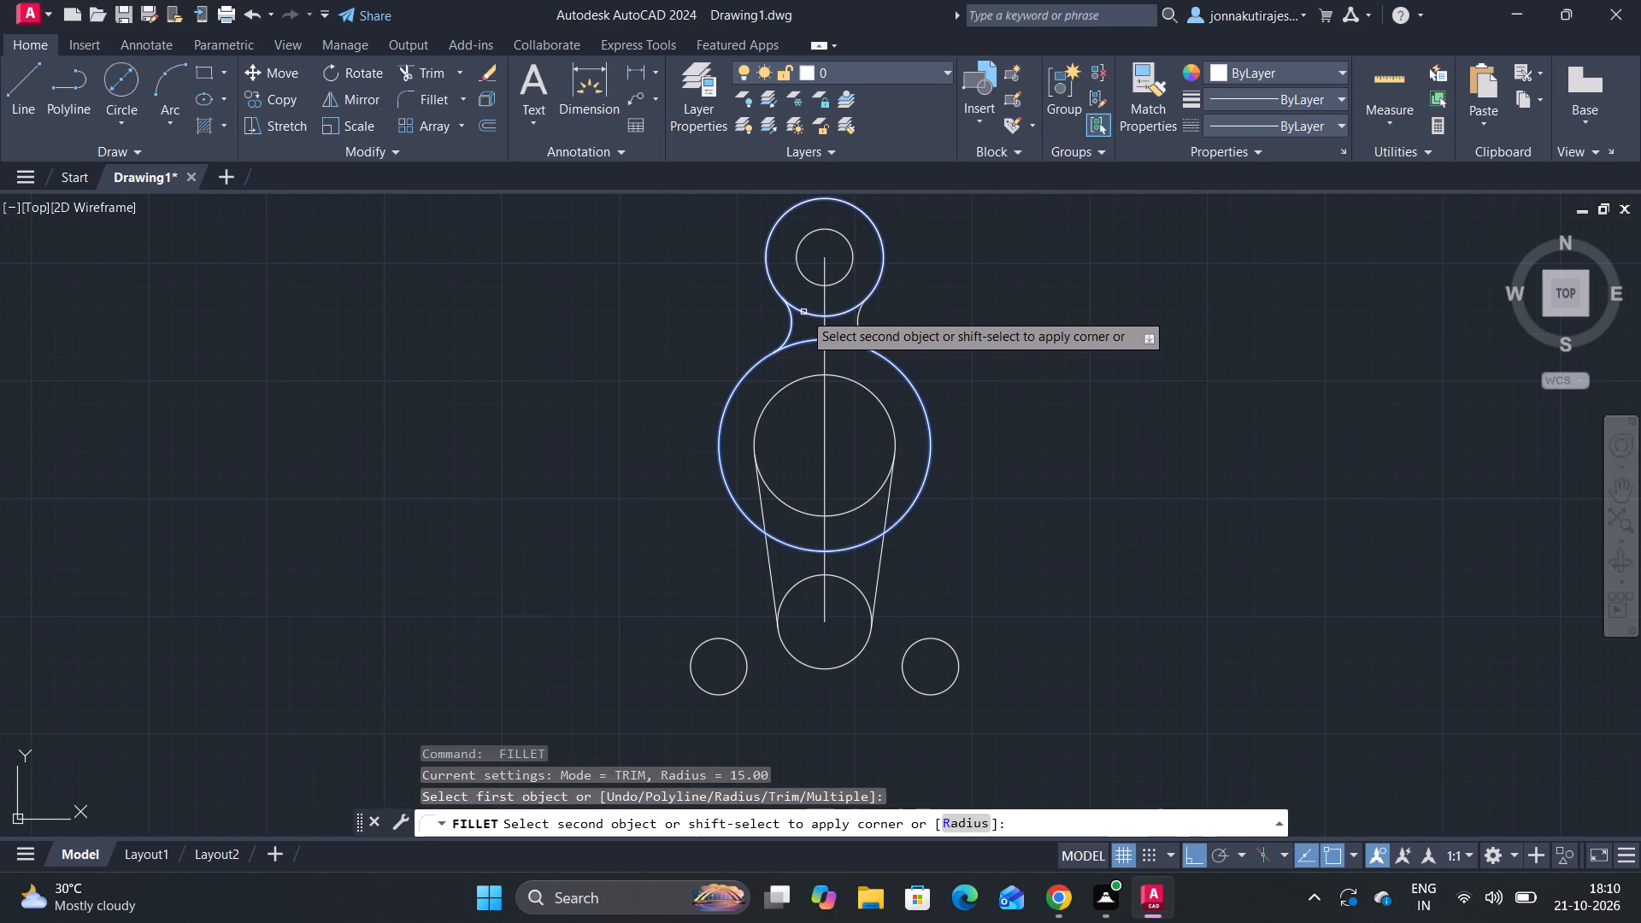
left_click(803, 312)
Draw a circle of radius 30 concentric with the bottom-left 24-diameter circle.
middle_click_drag(860, 523, 903, 488)
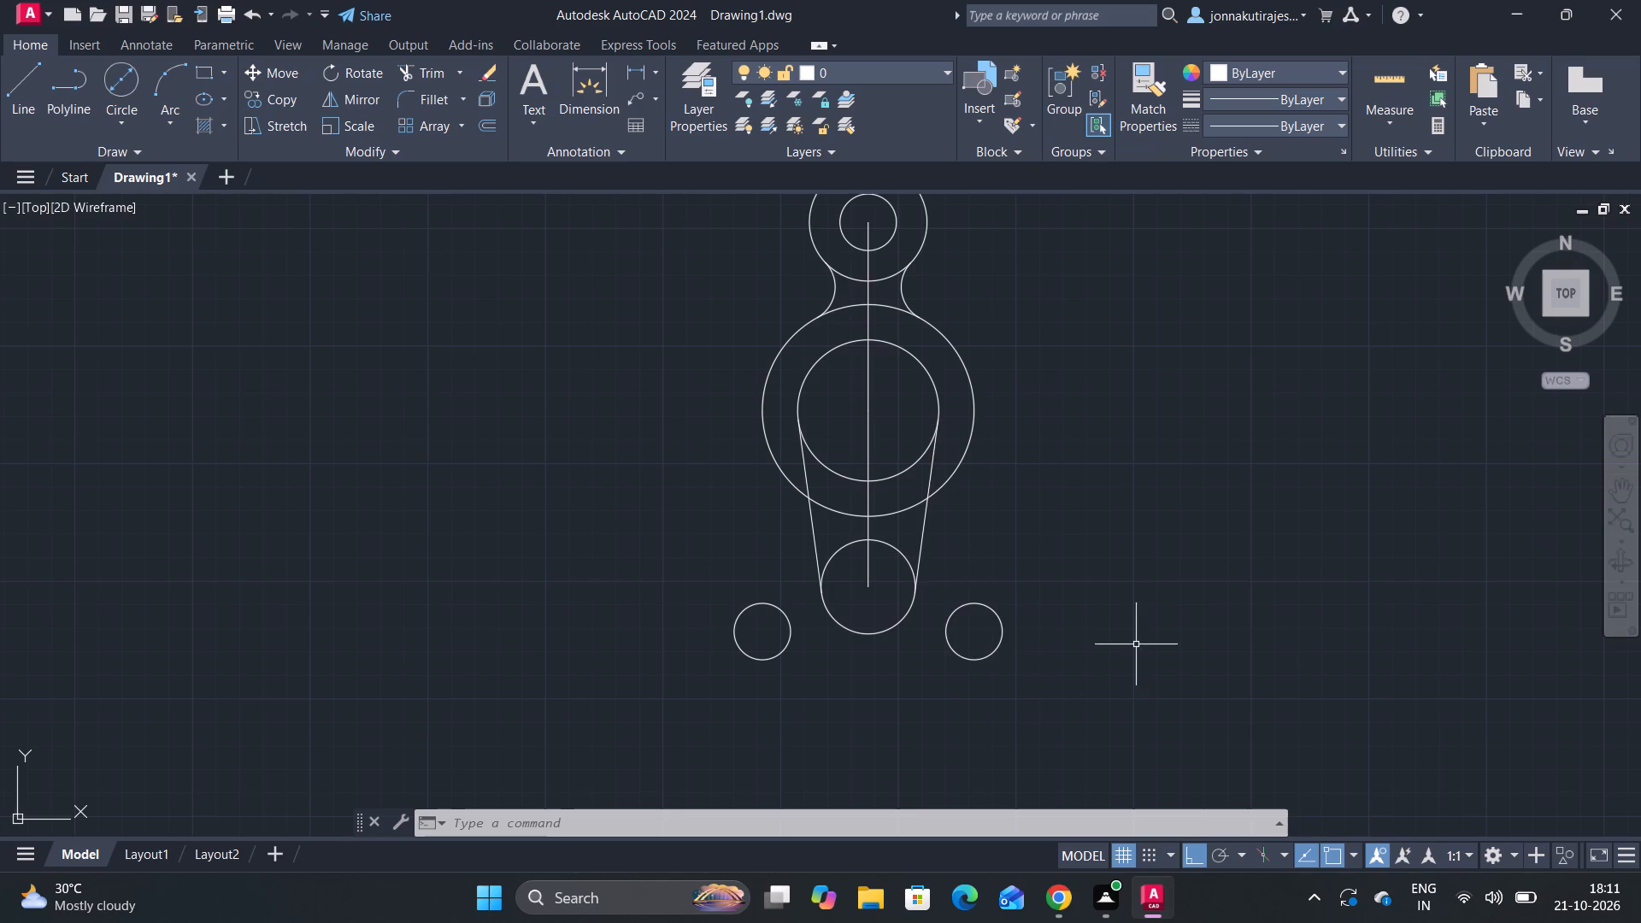
middle_click_drag(1032, 653, 1060, 584)
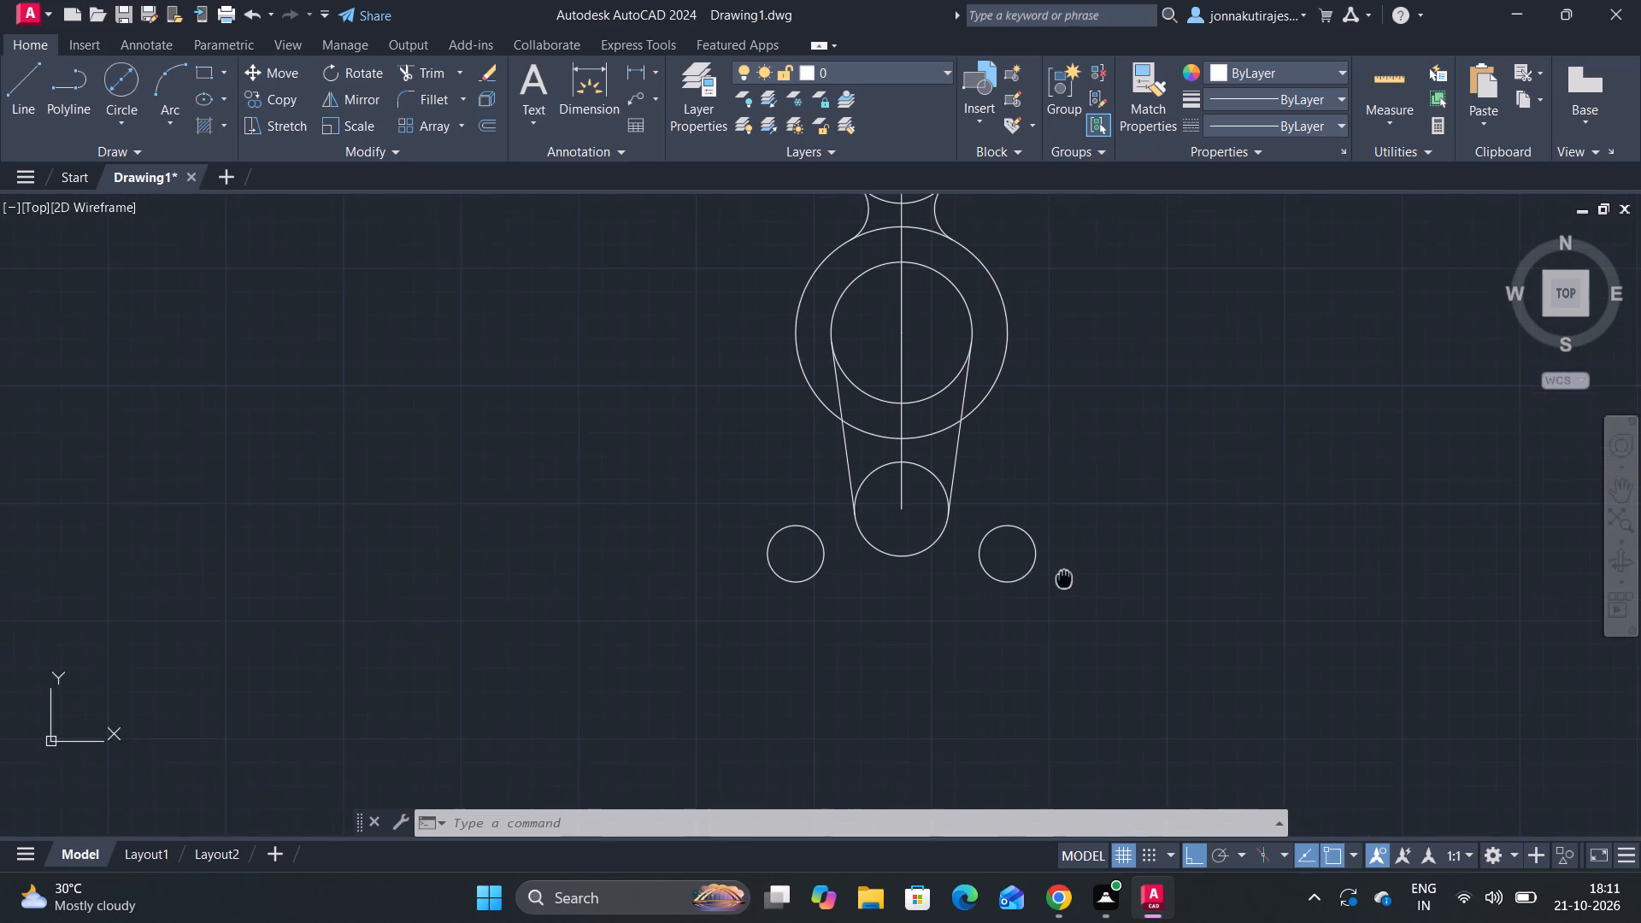
middle_click_drag(1060, 584, 1058, 584)
middle_click_drag(964, 630, 1058, 565)
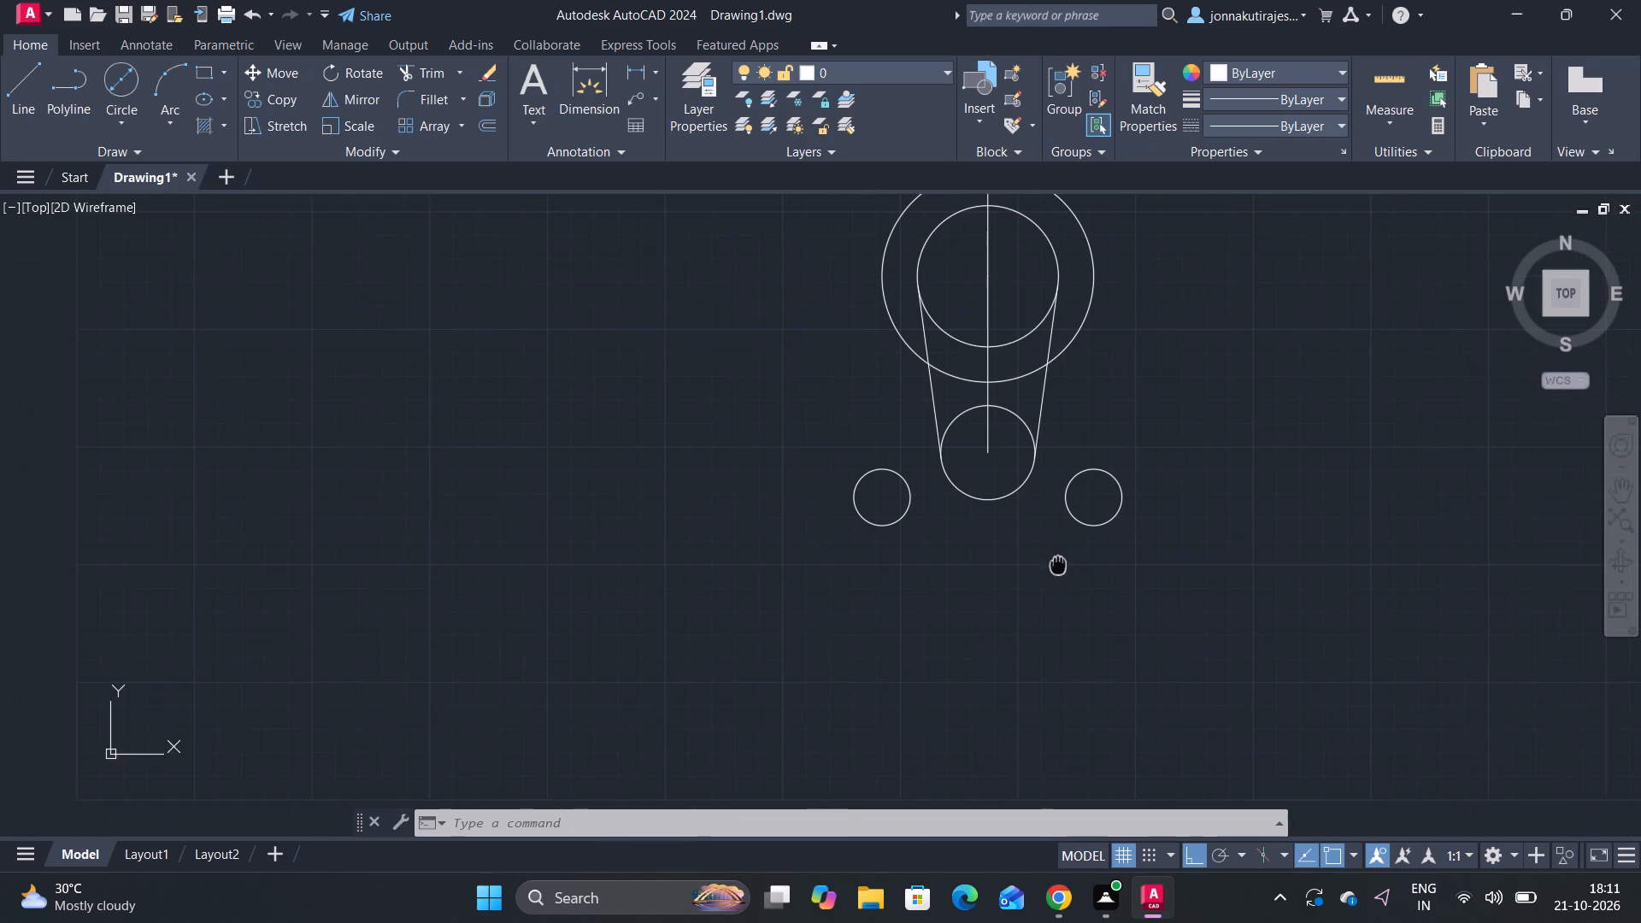
middle_click_drag(1058, 565, 1055, 565)
scroll(1043, 498, "up", 1)
middle_click_drag(1043, 497, 1038, 500)
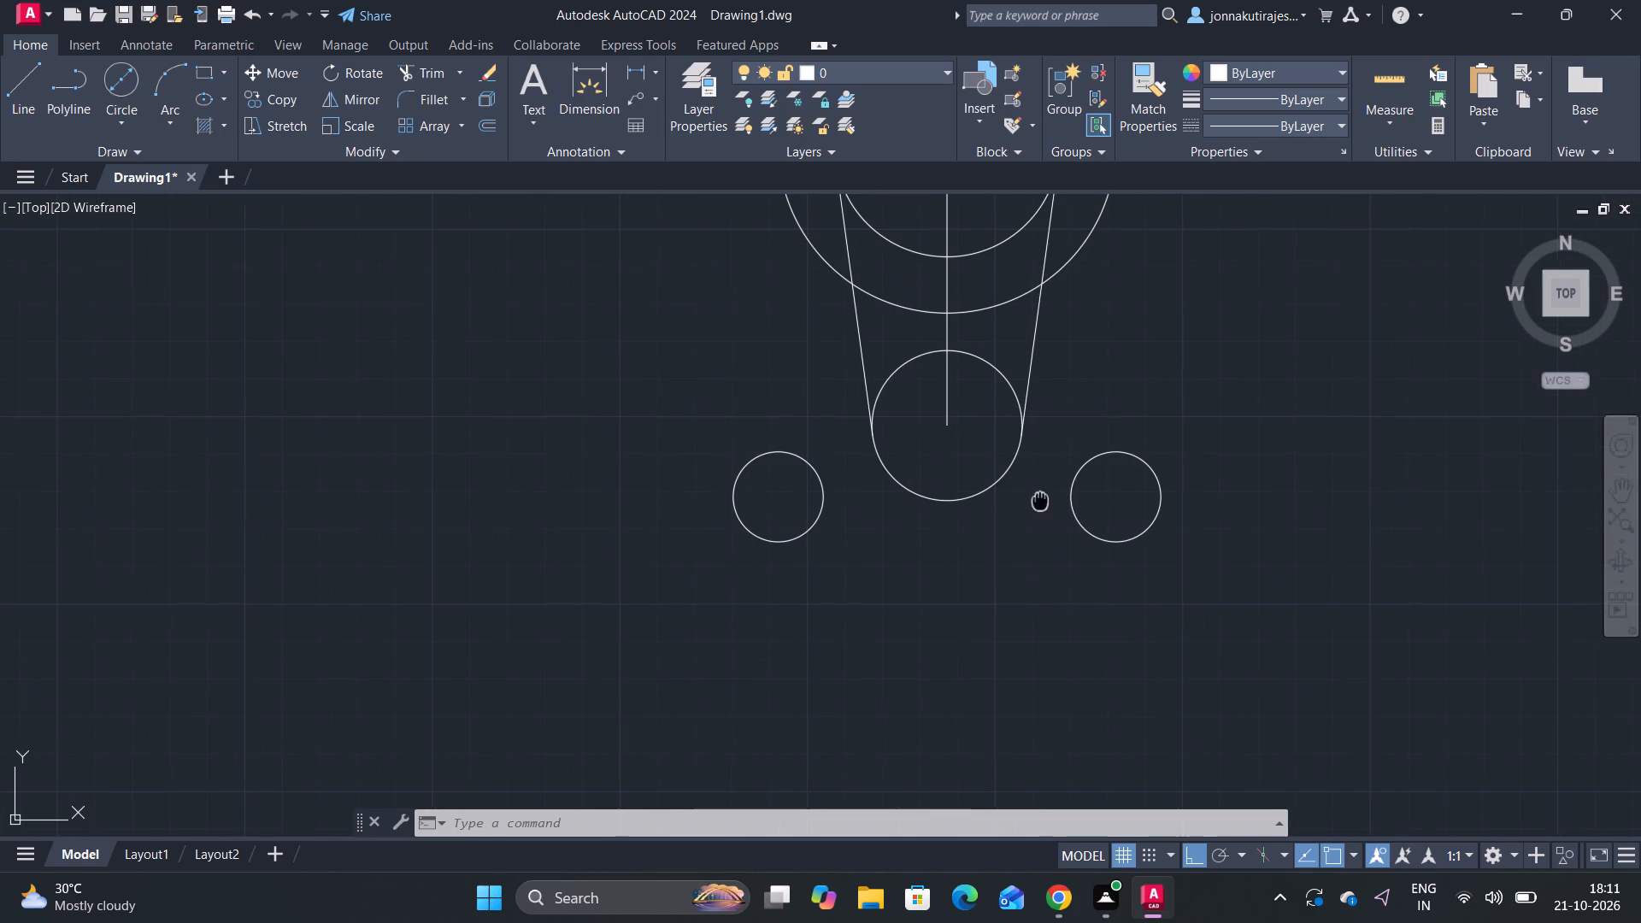
middle_click_drag(1038, 500, 993, 519)
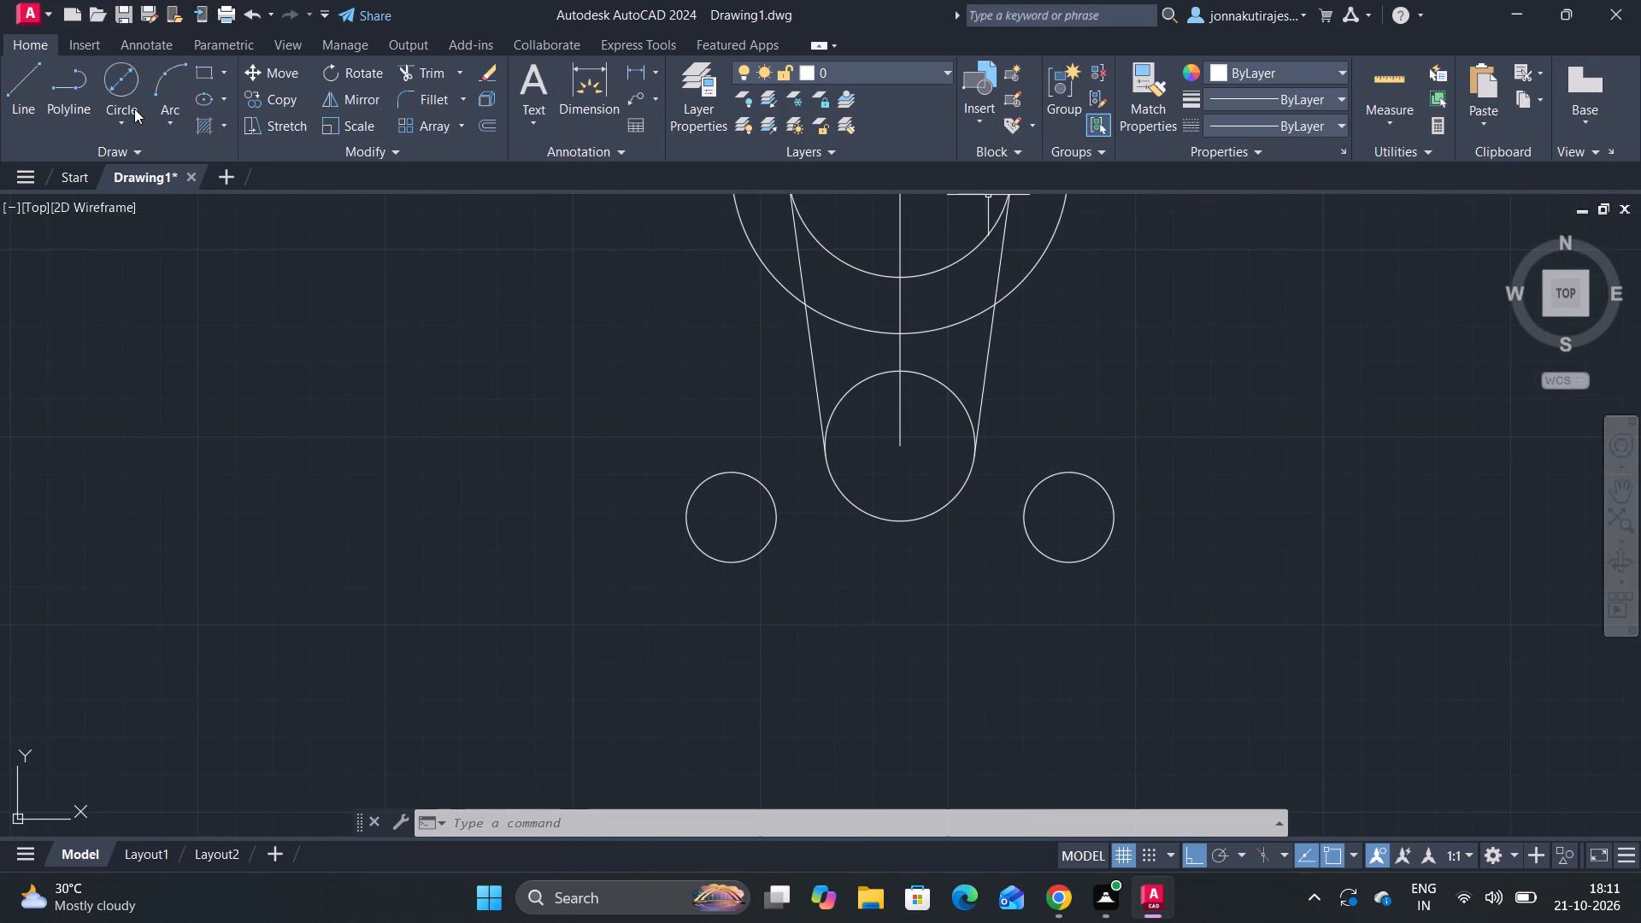
left_click(134, 109)
left_click(148, 159)
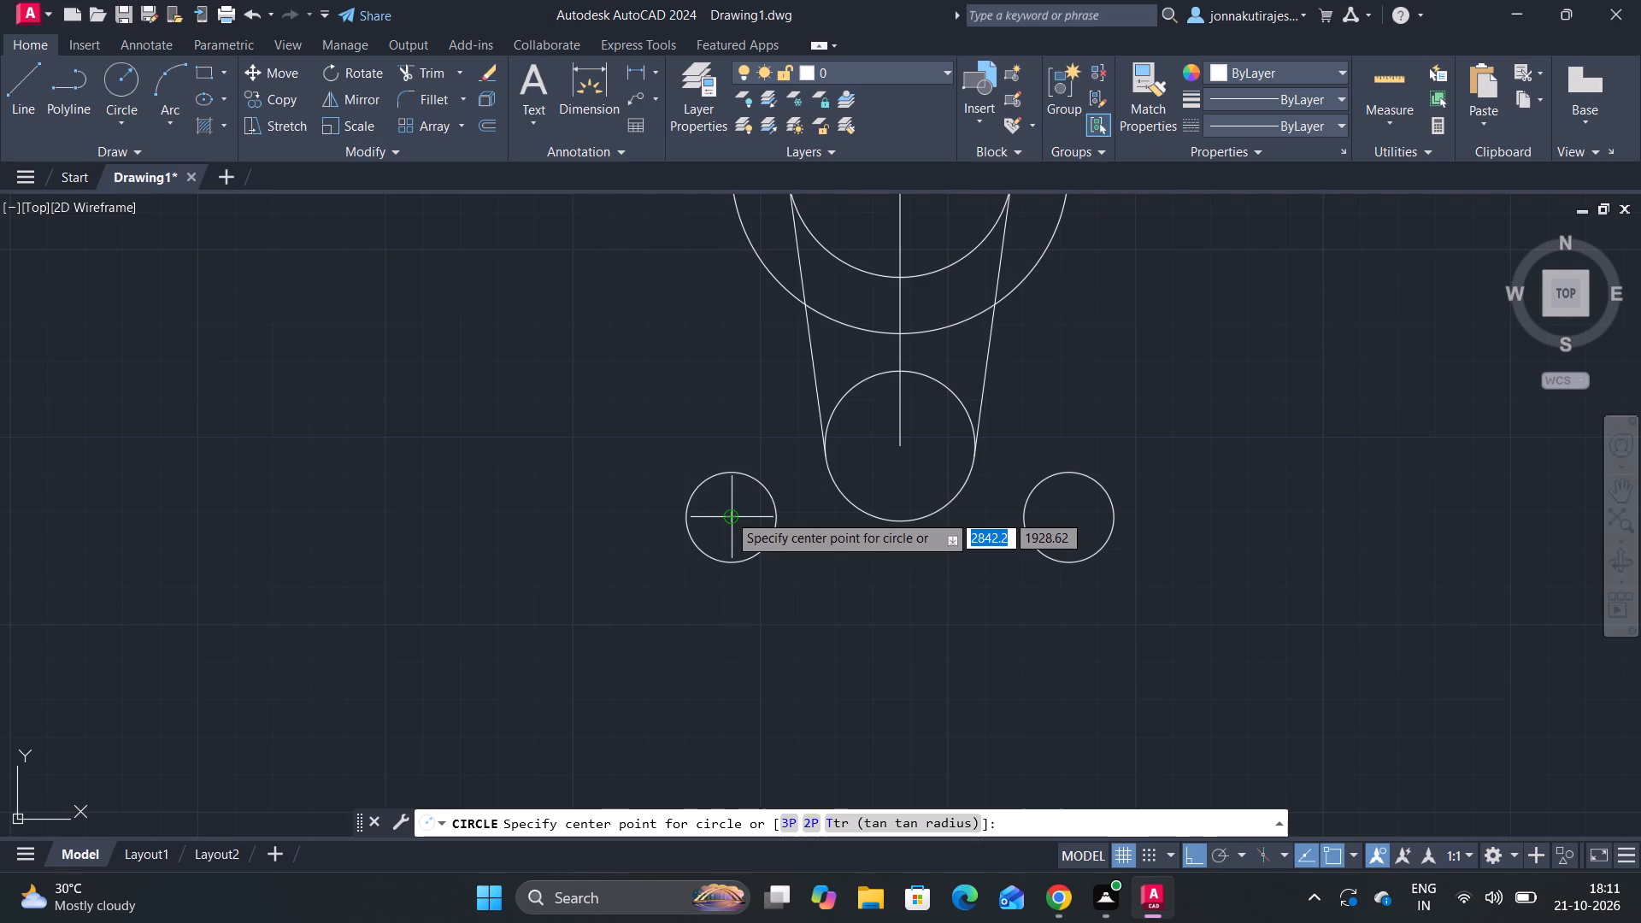
left_click_drag(728, 514, 751, 530)
type("30")
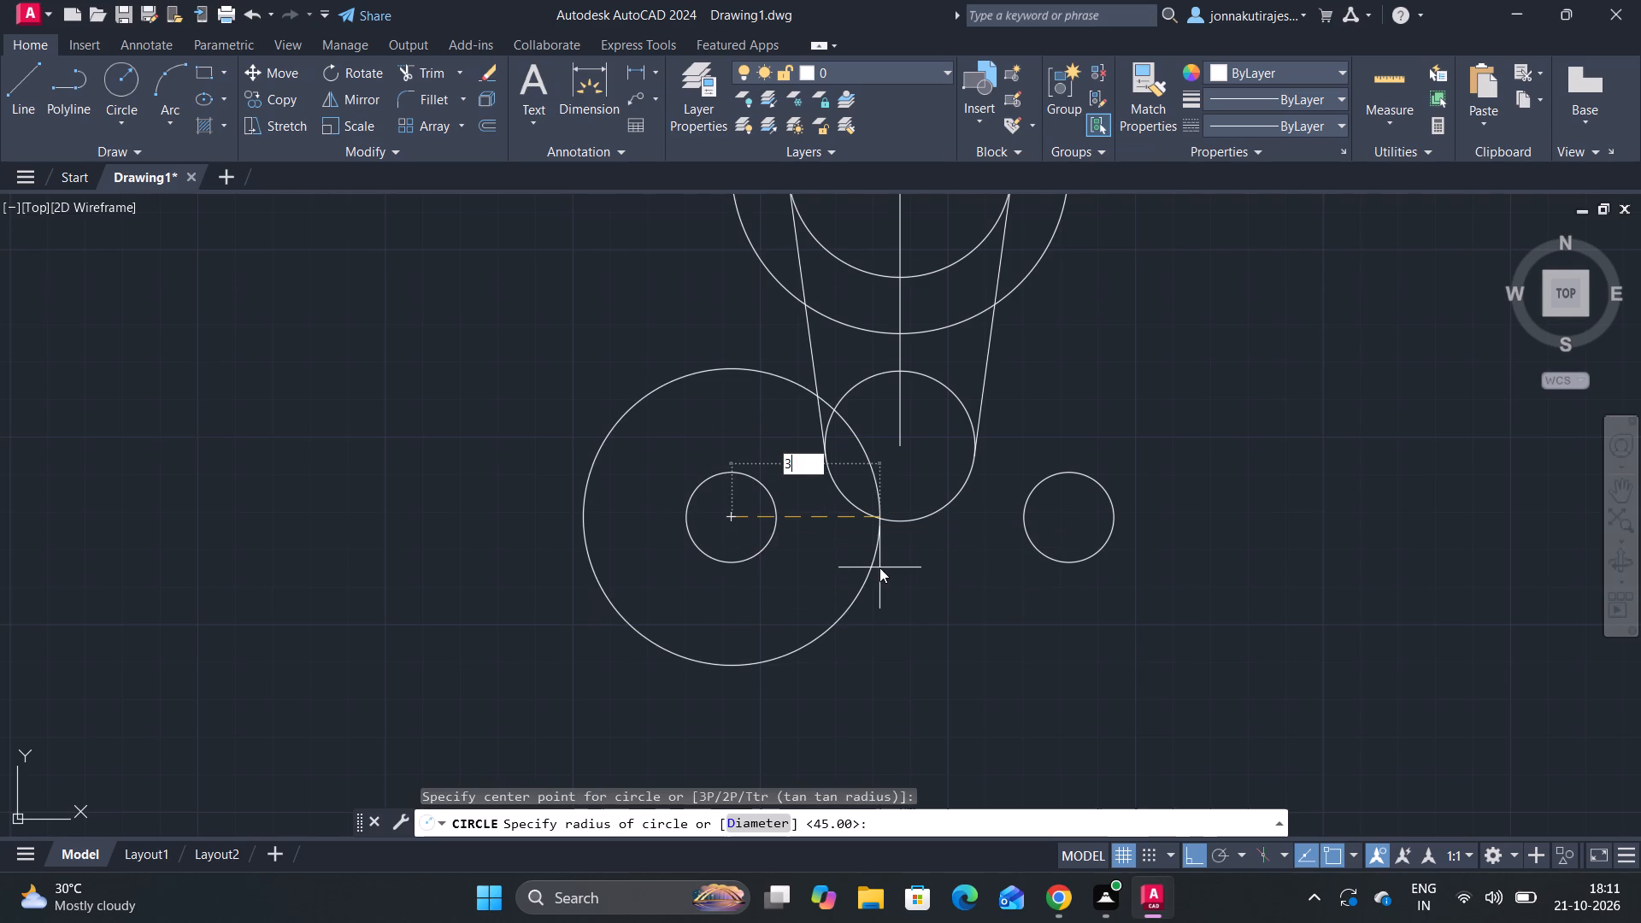
key("Return")
Draw a circle of radius 30 concentric with the bottom-right 24-diameter circle.
key("space")
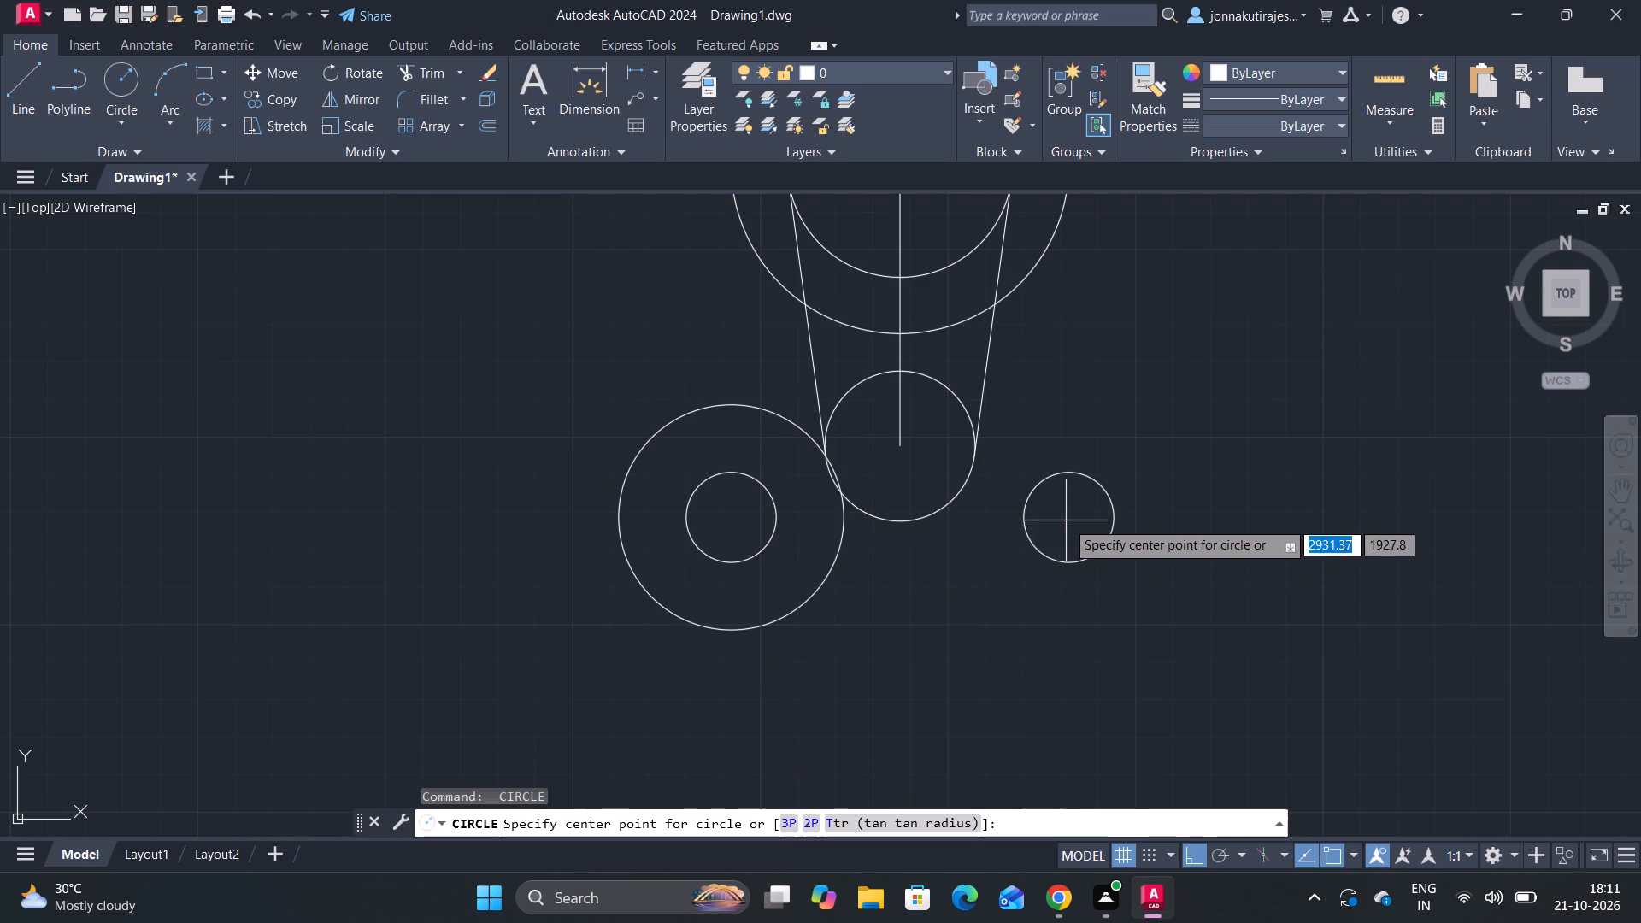
left_click_drag(1065, 517, 1088, 530)
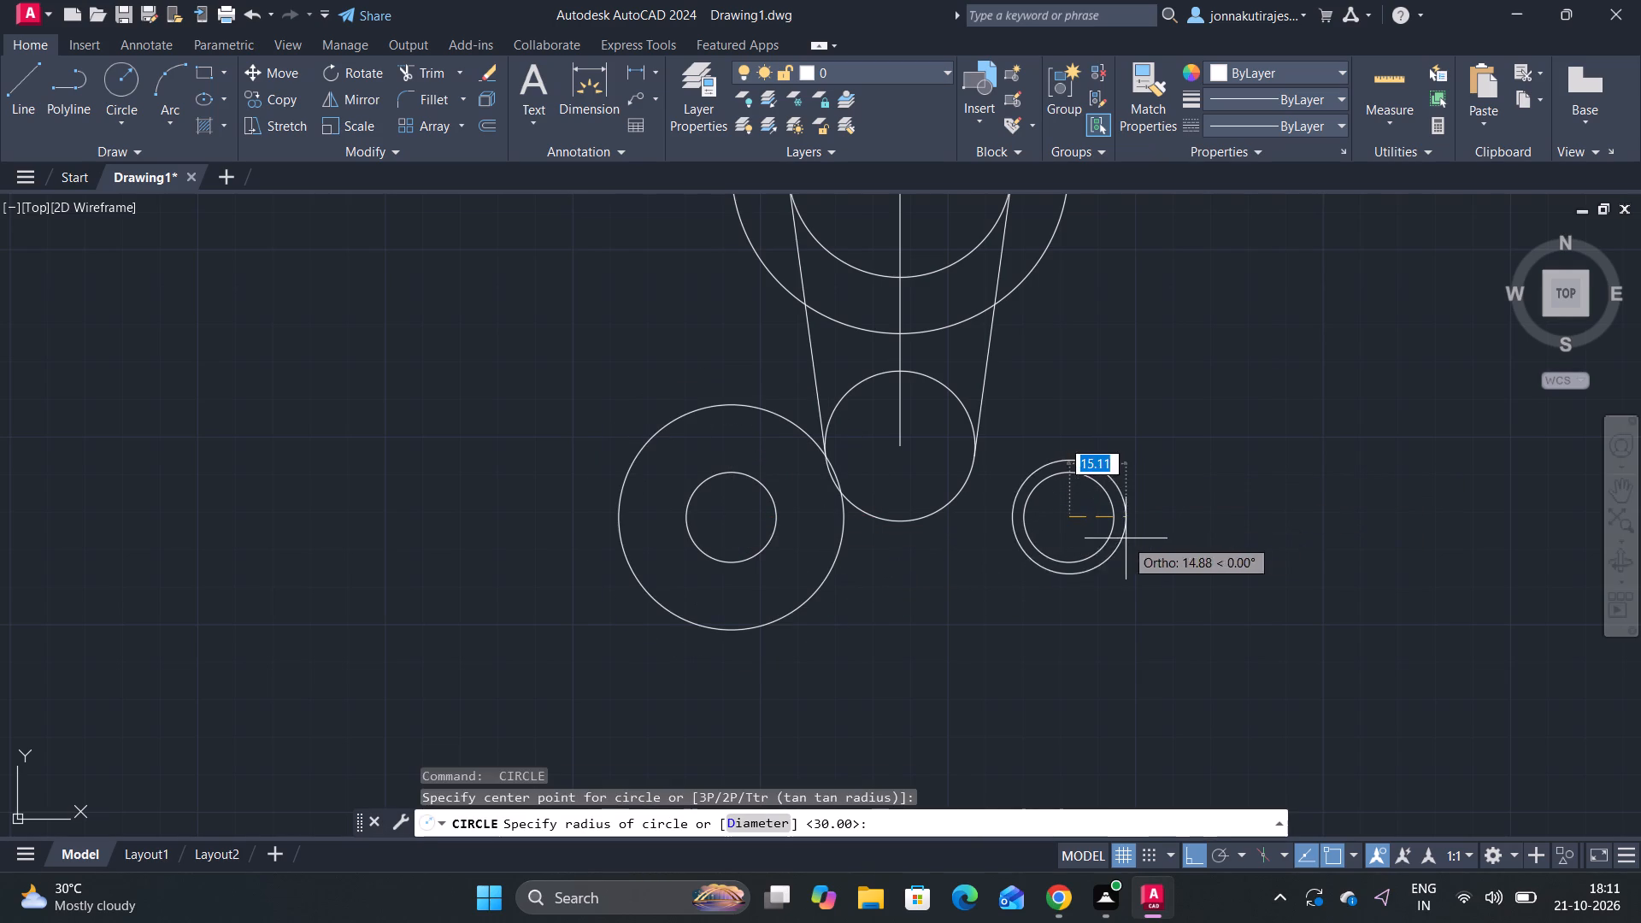
type("30")
key("Return")
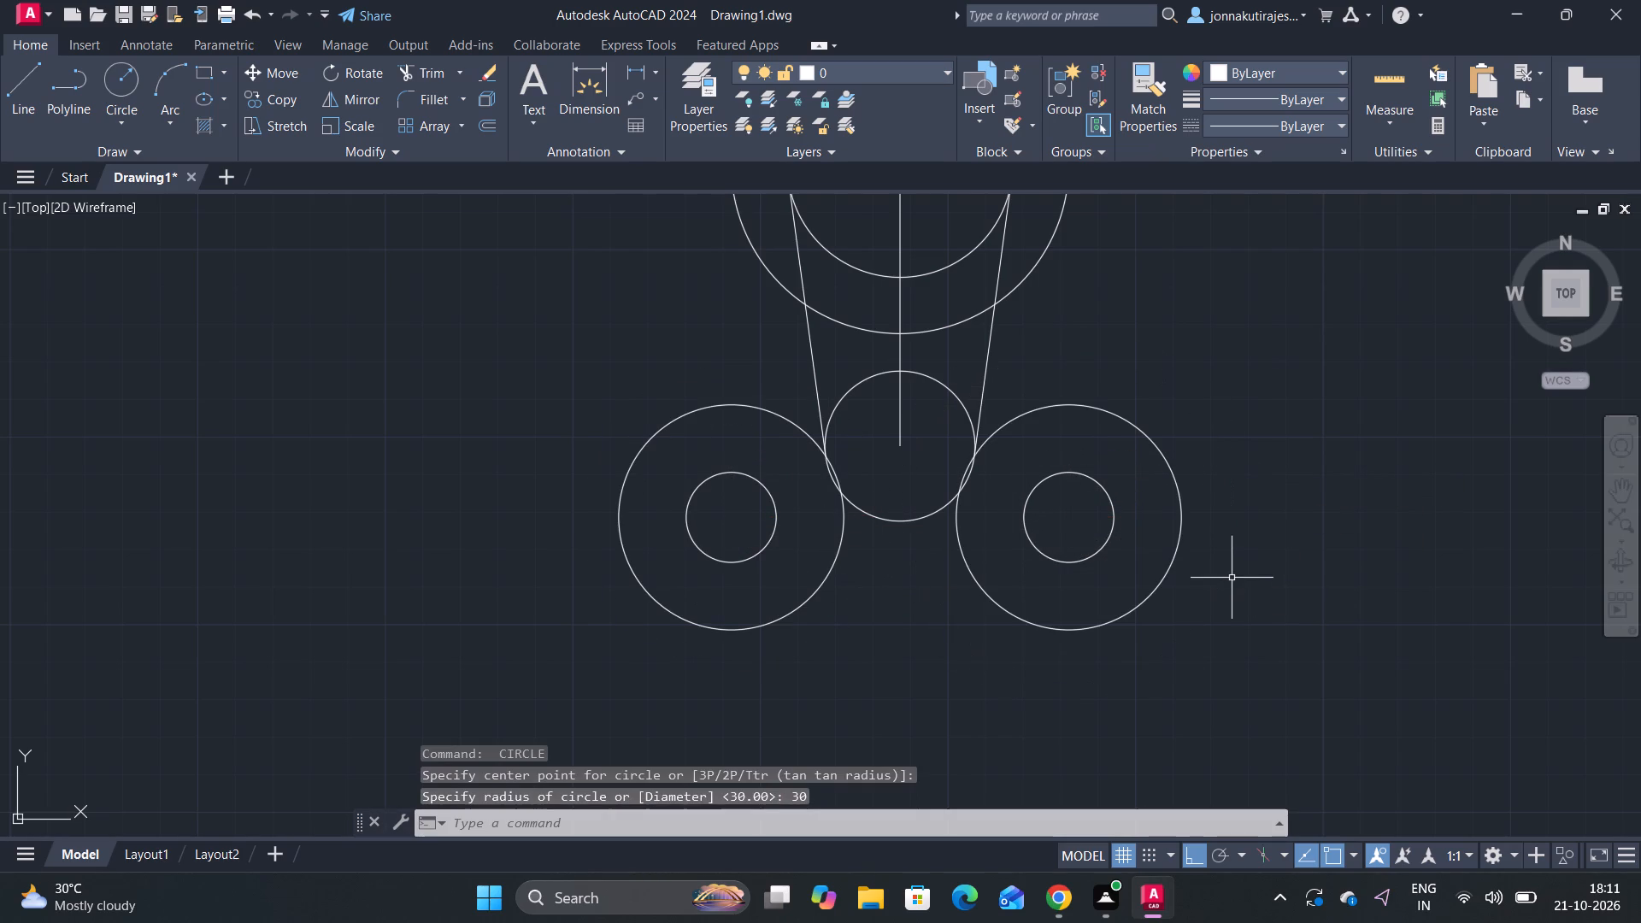
Trim away the radius-20 circle's upper half and the parts of both bottom radius-30 circles that lie inside its lower arc.
left_click(430, 66)
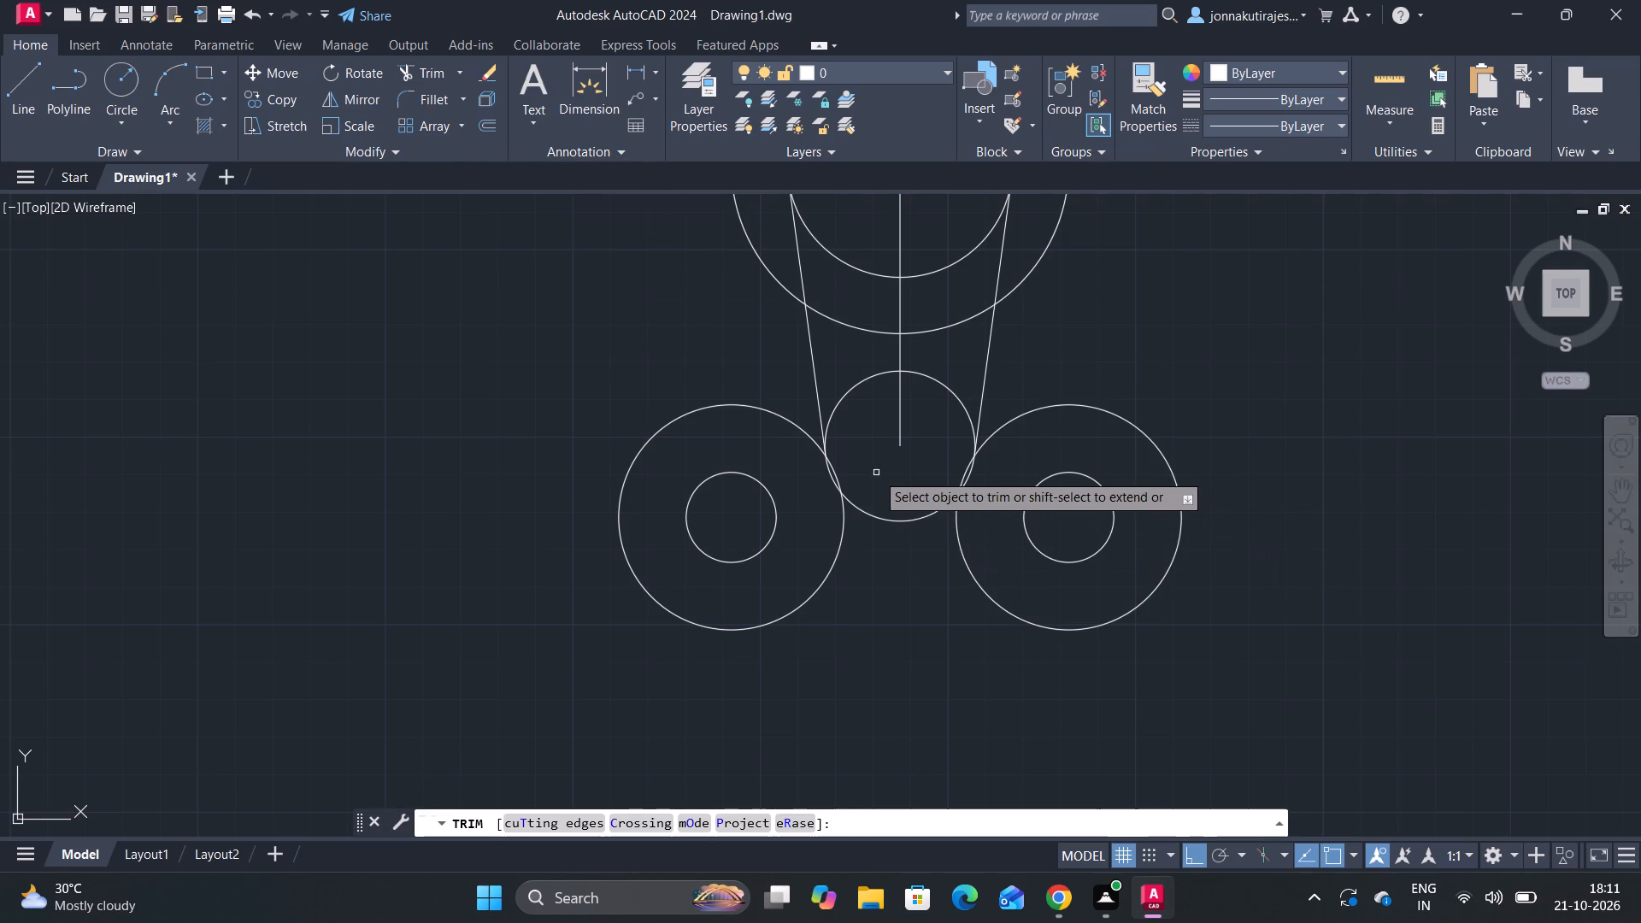
left_click(851, 395)
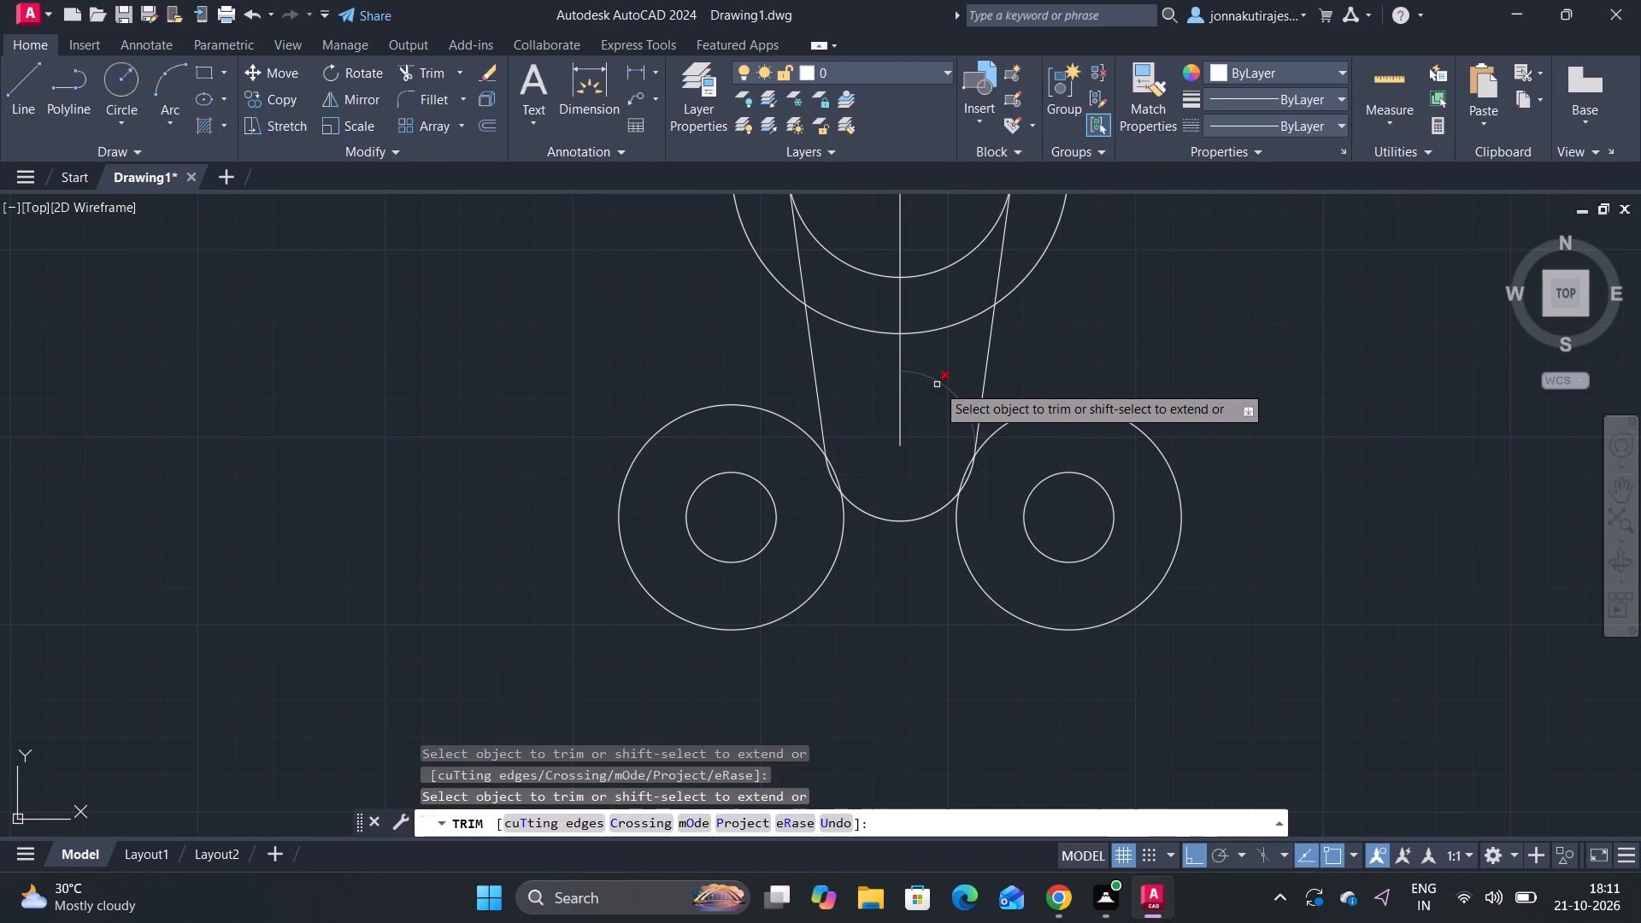
left_click(937, 382)
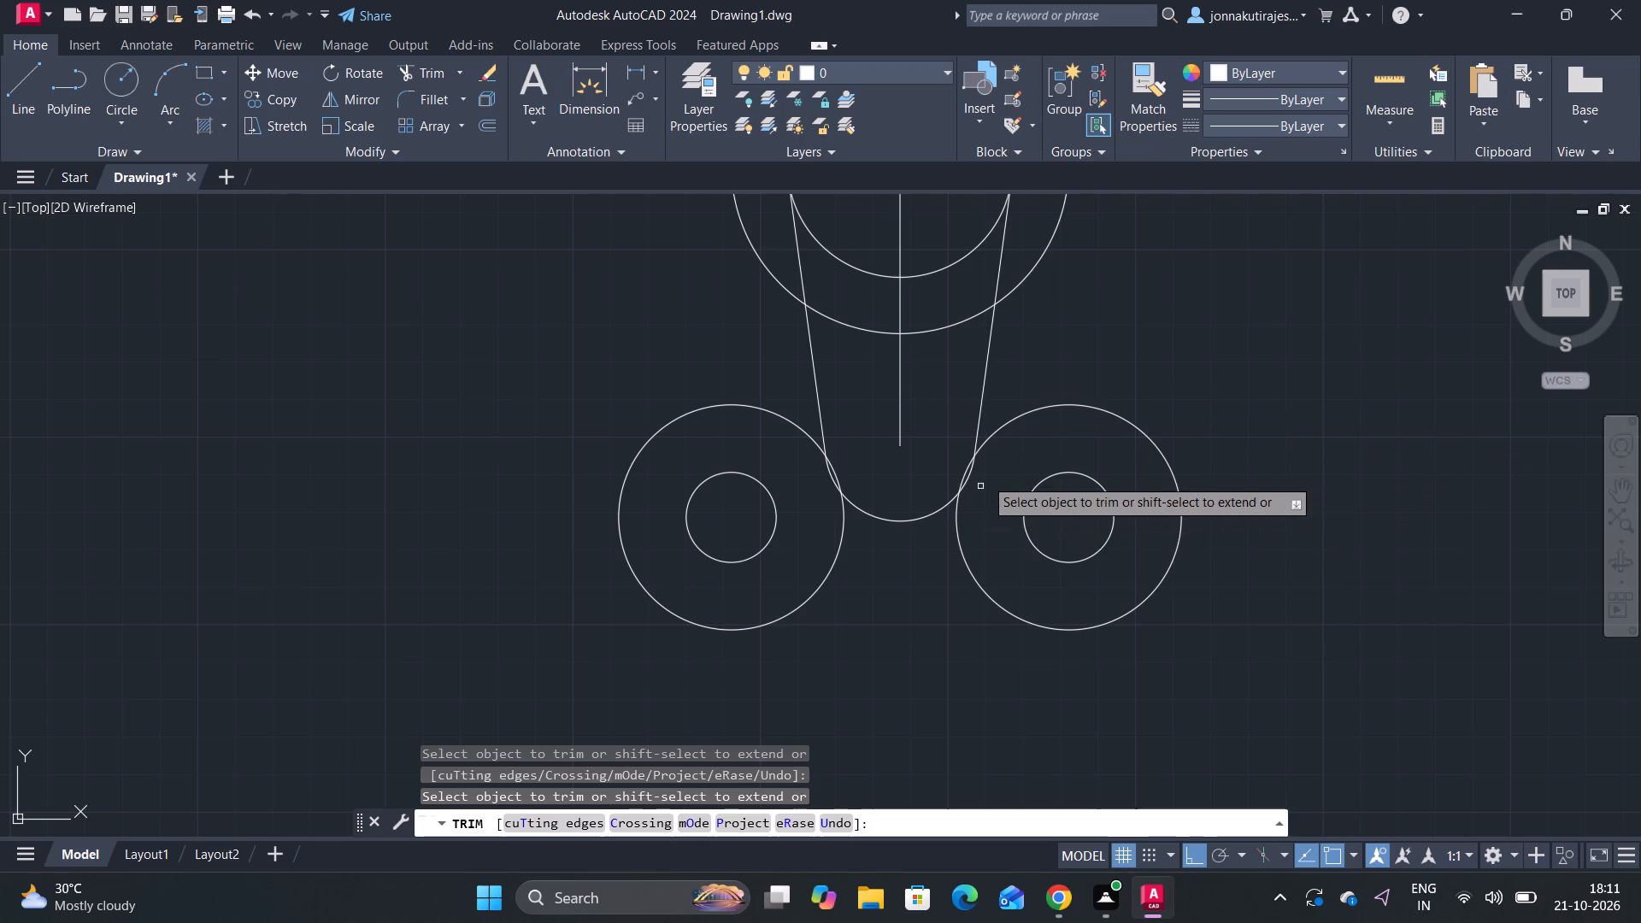
scroll(973, 455, "up", 2)
left_click(949, 495)
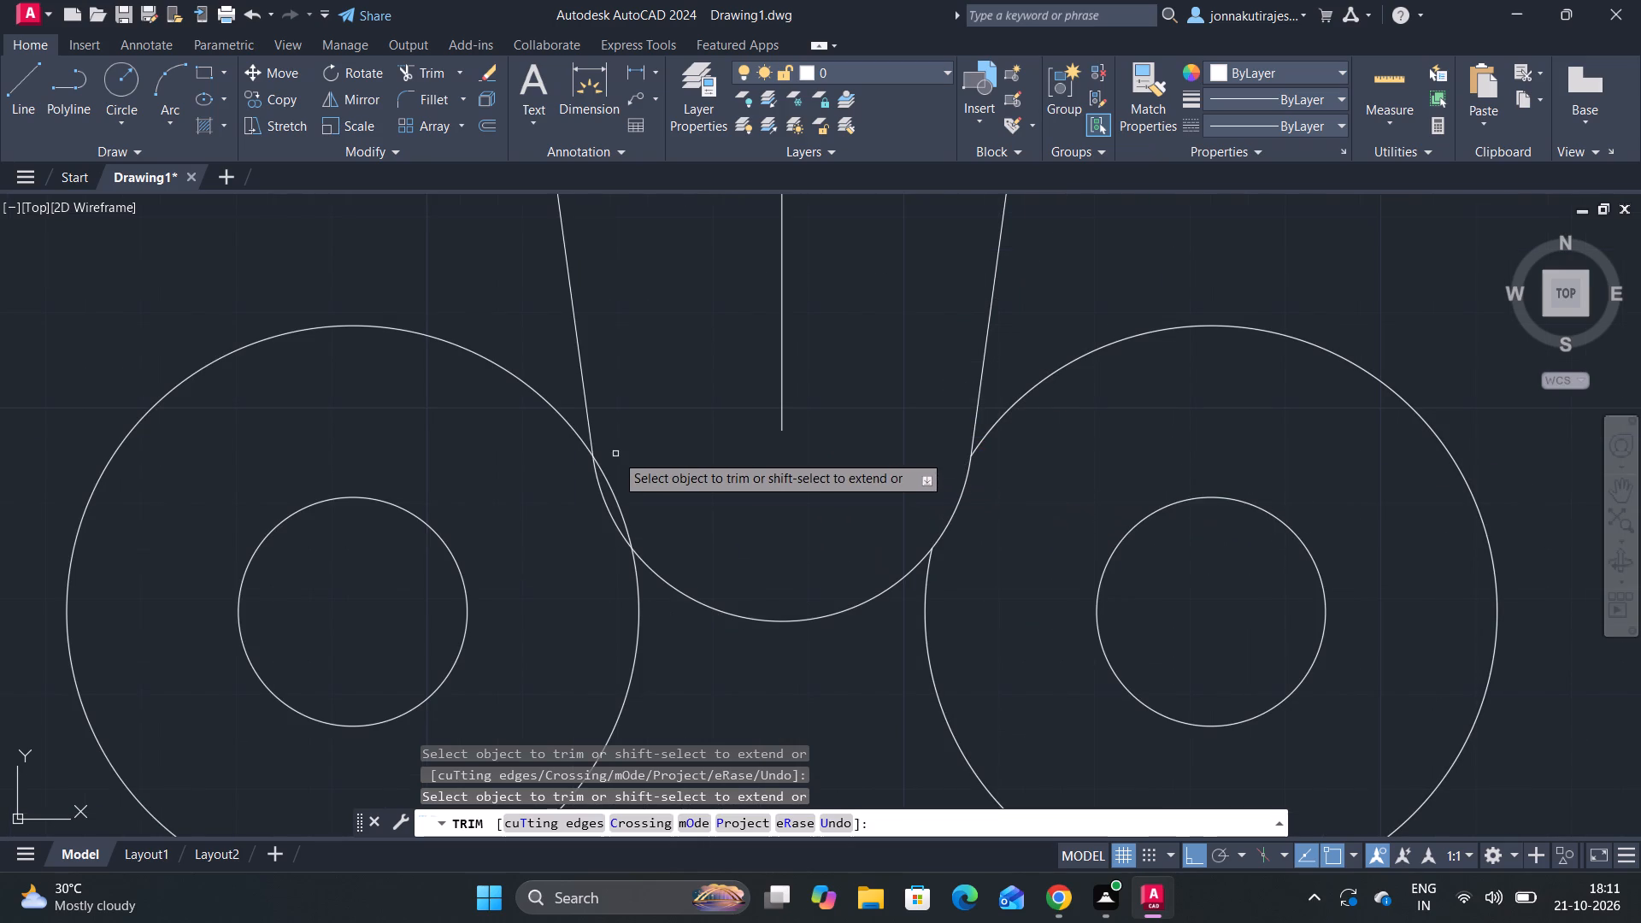
left_click(613, 487)
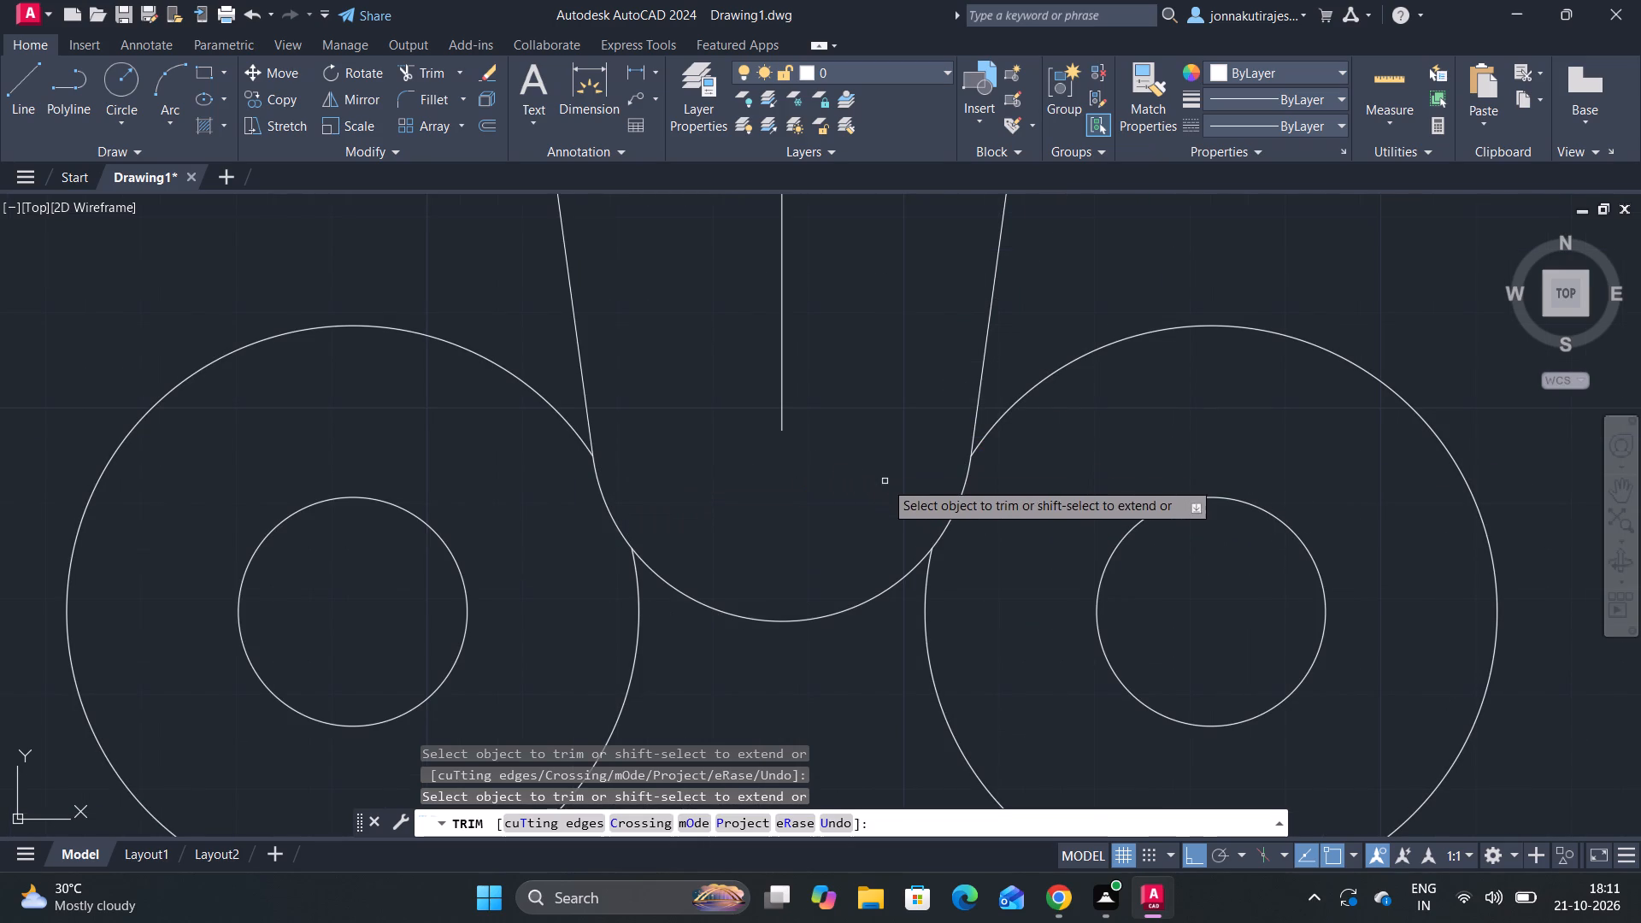
key("Escape")
scroll(1097, 555, "down", 1)
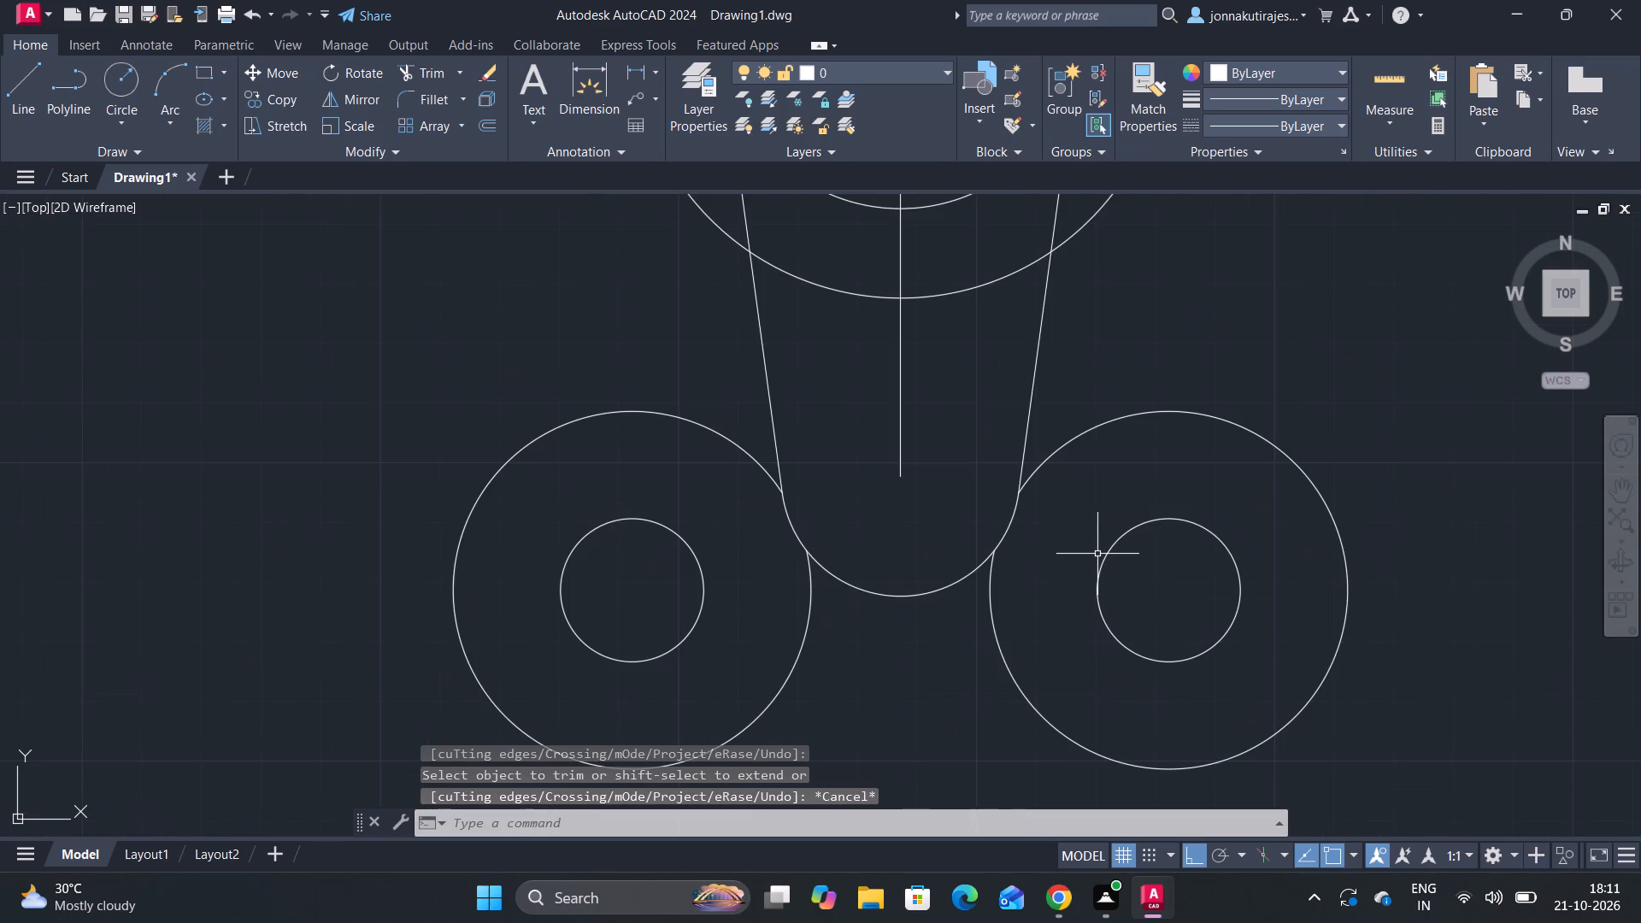
Undo the trims and both radius-30 circles around the bottom 24-diameter circles.
middle_click_drag(1097, 548, 1104, 482)
scroll(1104, 482, "down", 1)
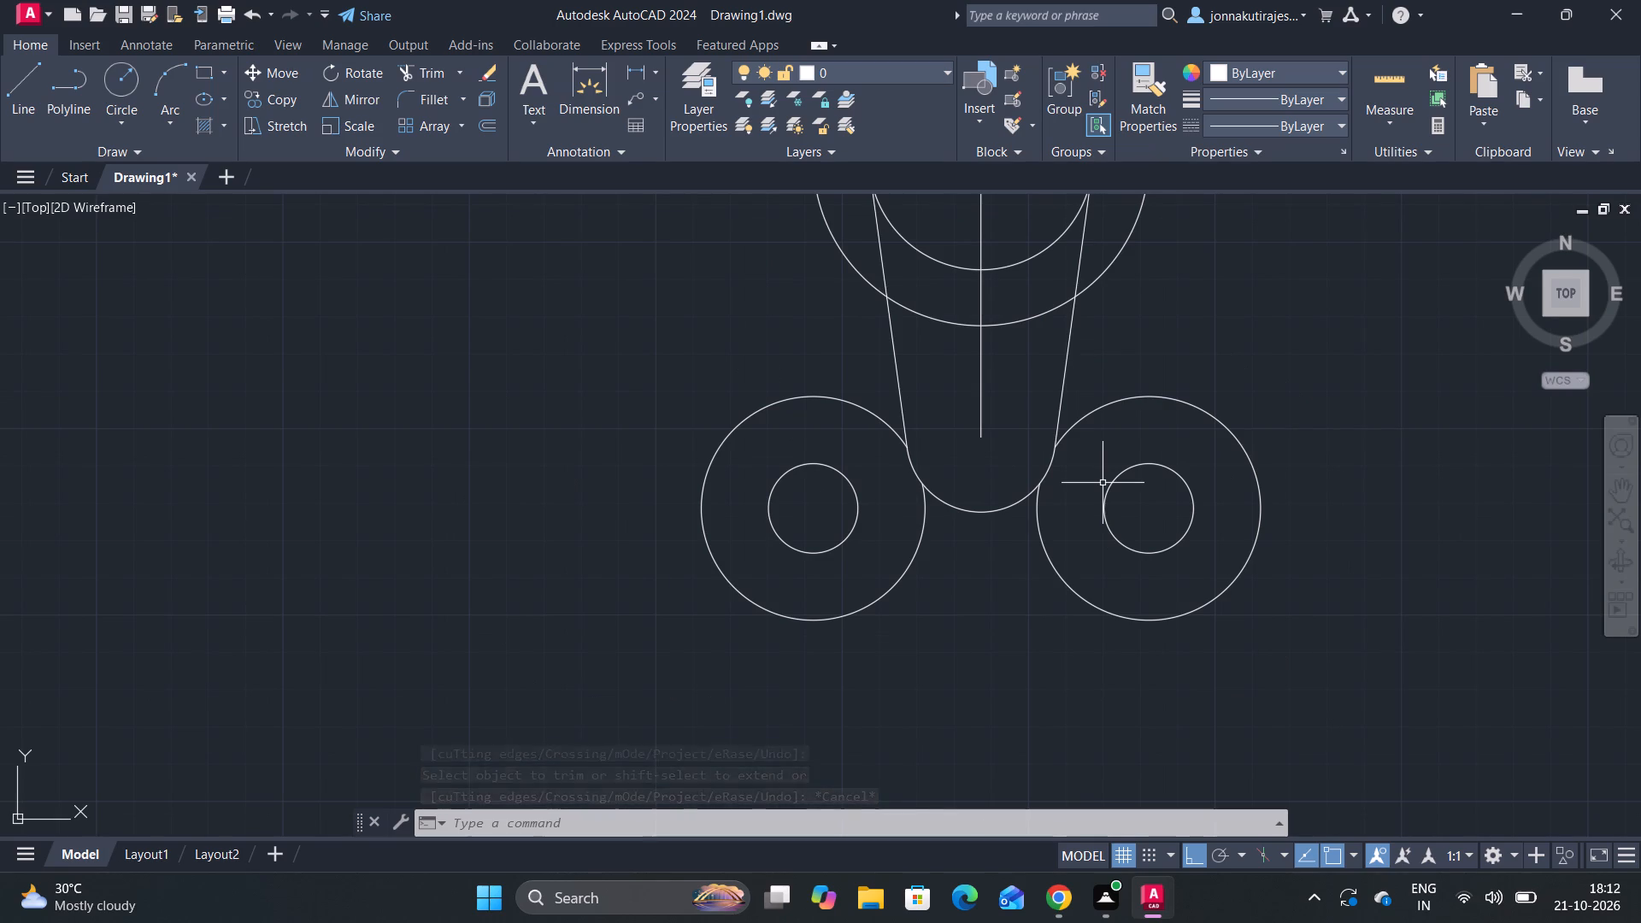
key("ctrl+z")
key("ctrl+z")
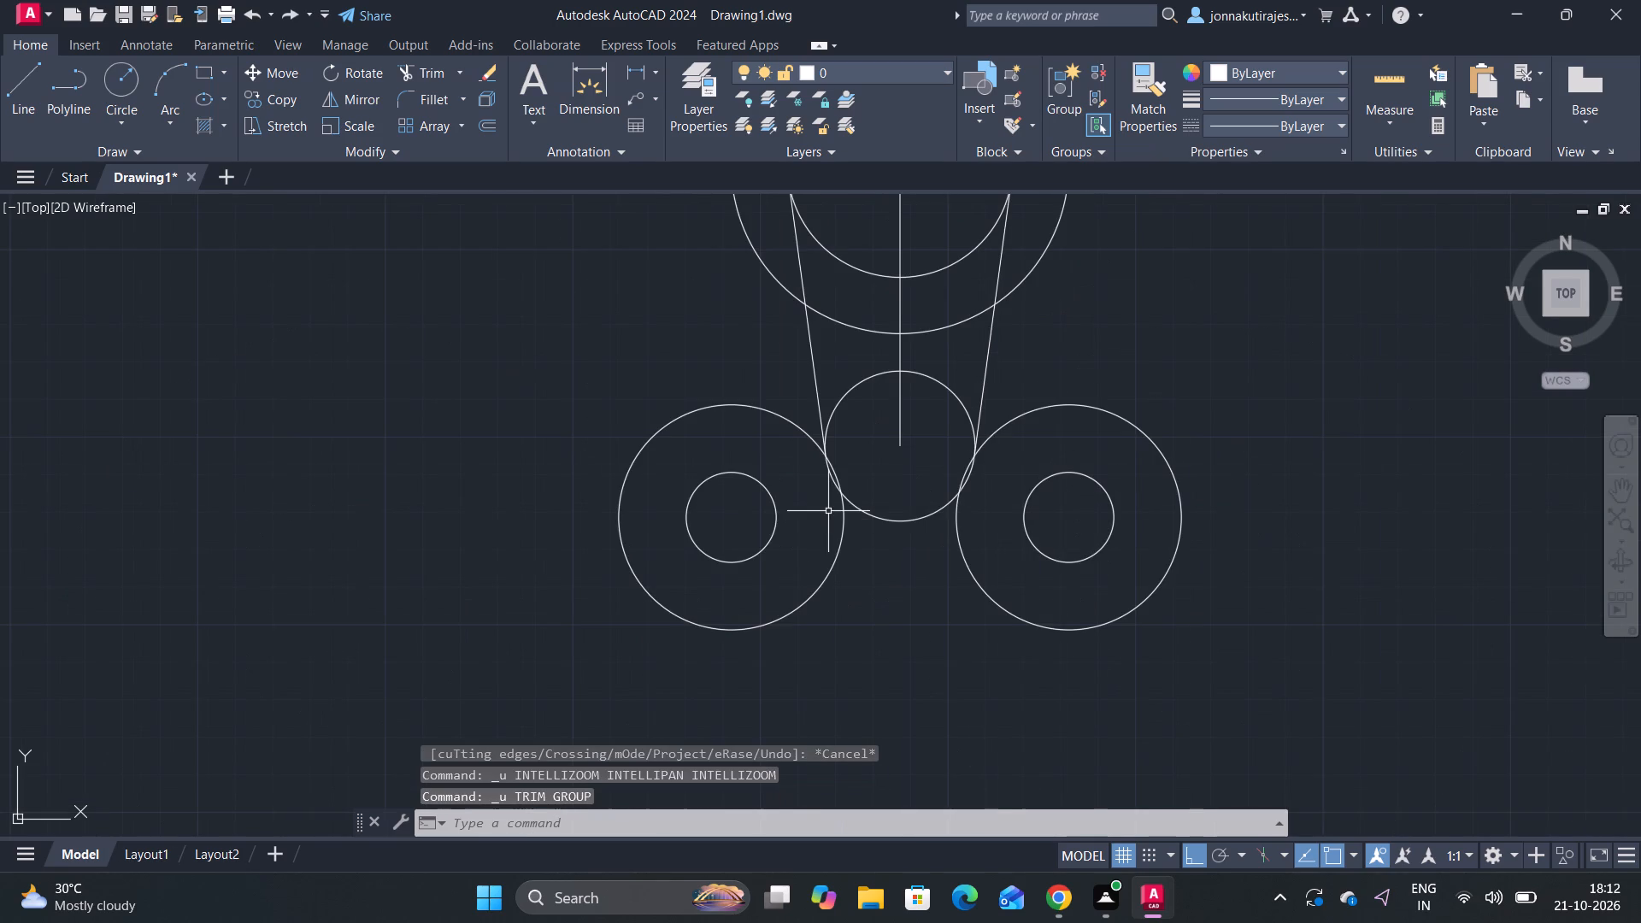
middle_click_drag(830, 508, 831, 550)
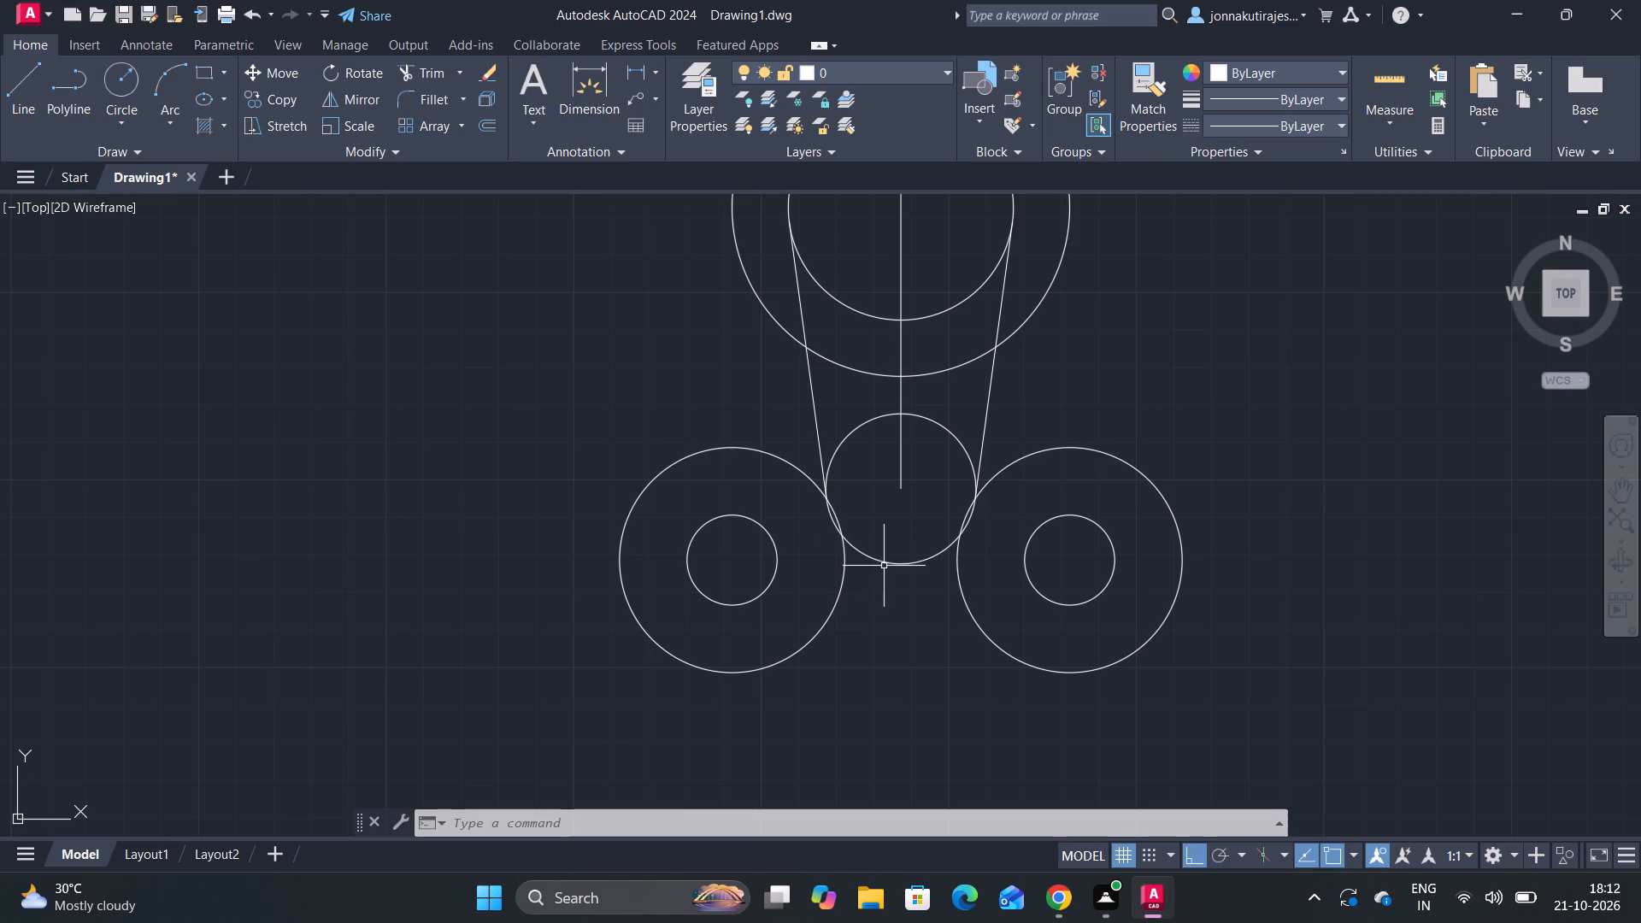
key("ctrl+z")
key("ctrl+z")
key("ctrl+z")
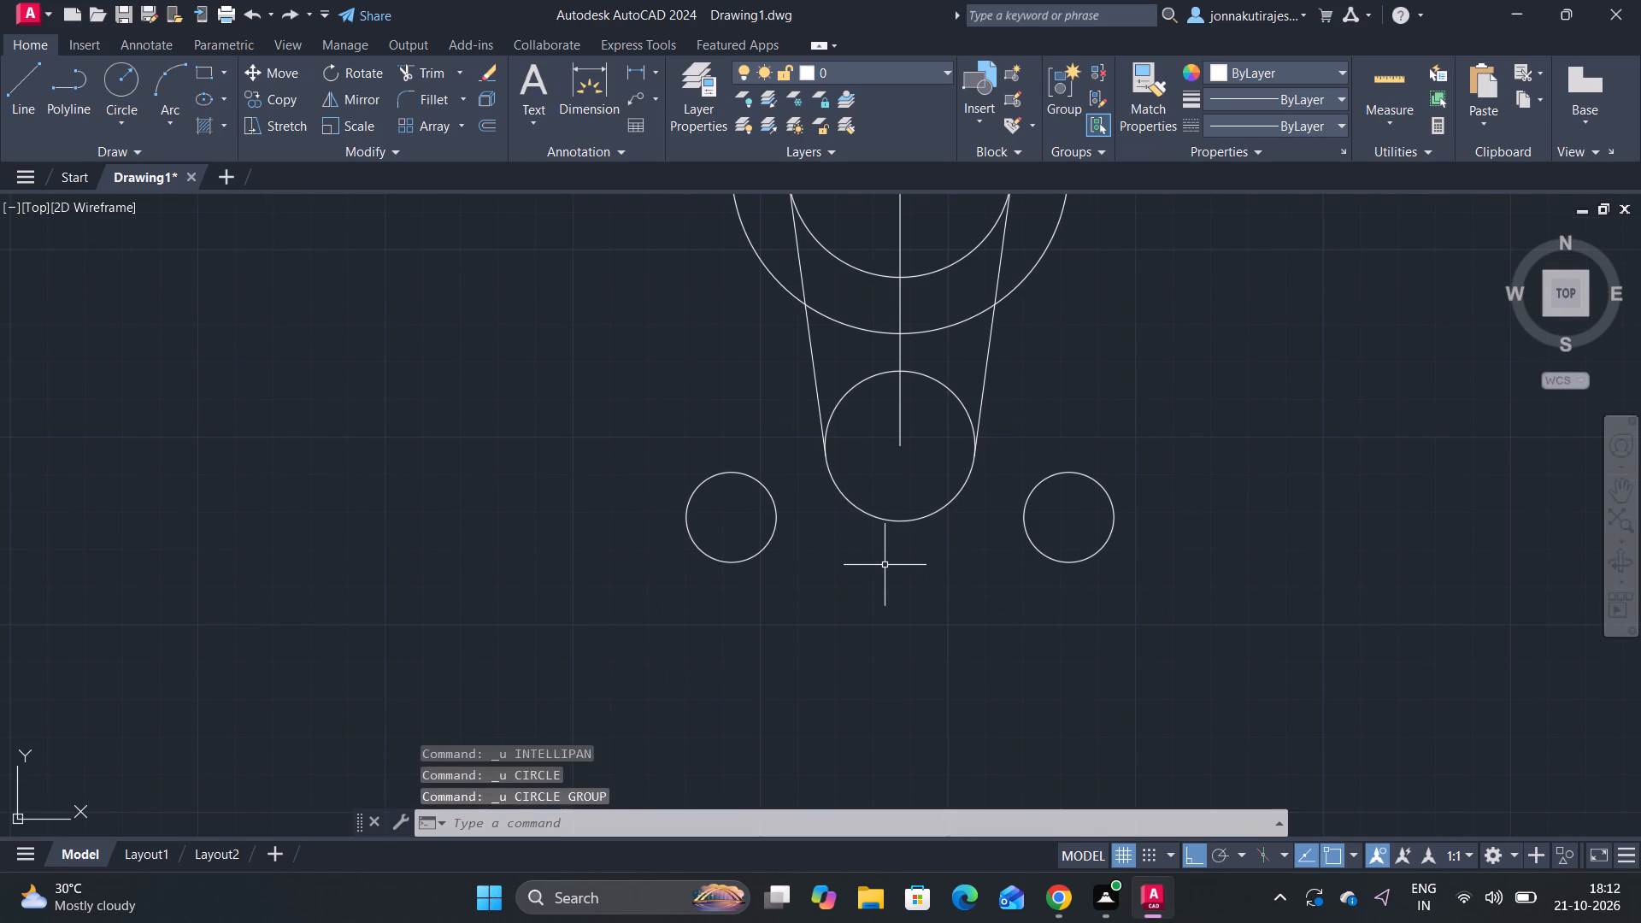
Undo the radius-15 fillets and the 90-diameter circle they connect to.
key("ctrl+z")
key("ctrl+z")
key("ctrl+z")
key("ctrl+z")
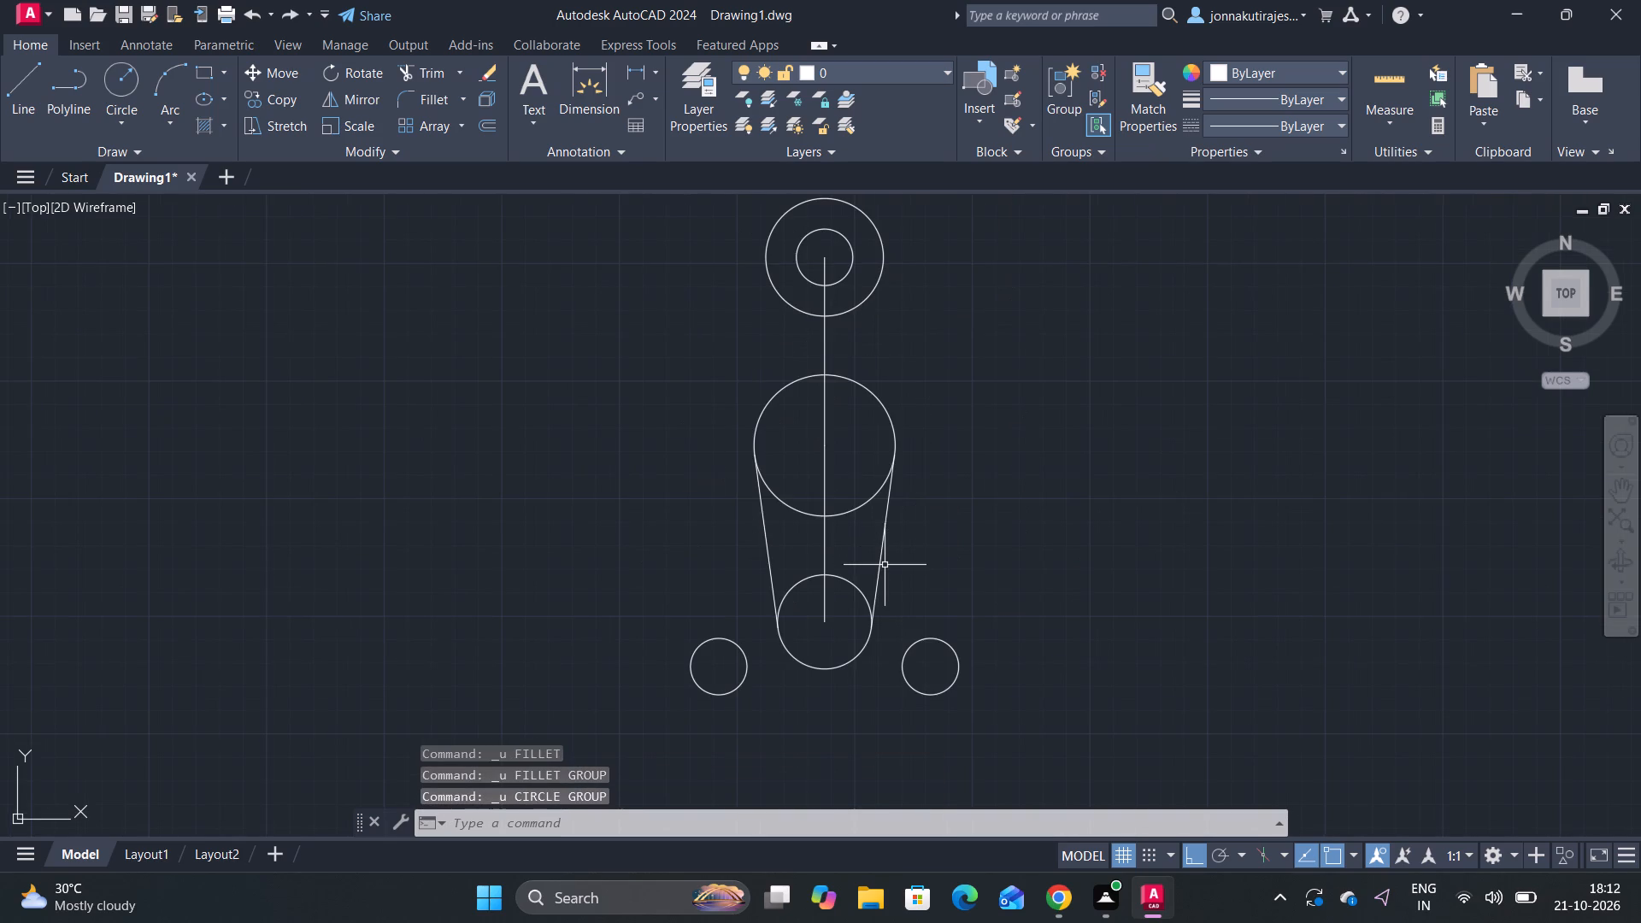
key("ctrl+z")
key("ctrl+z")
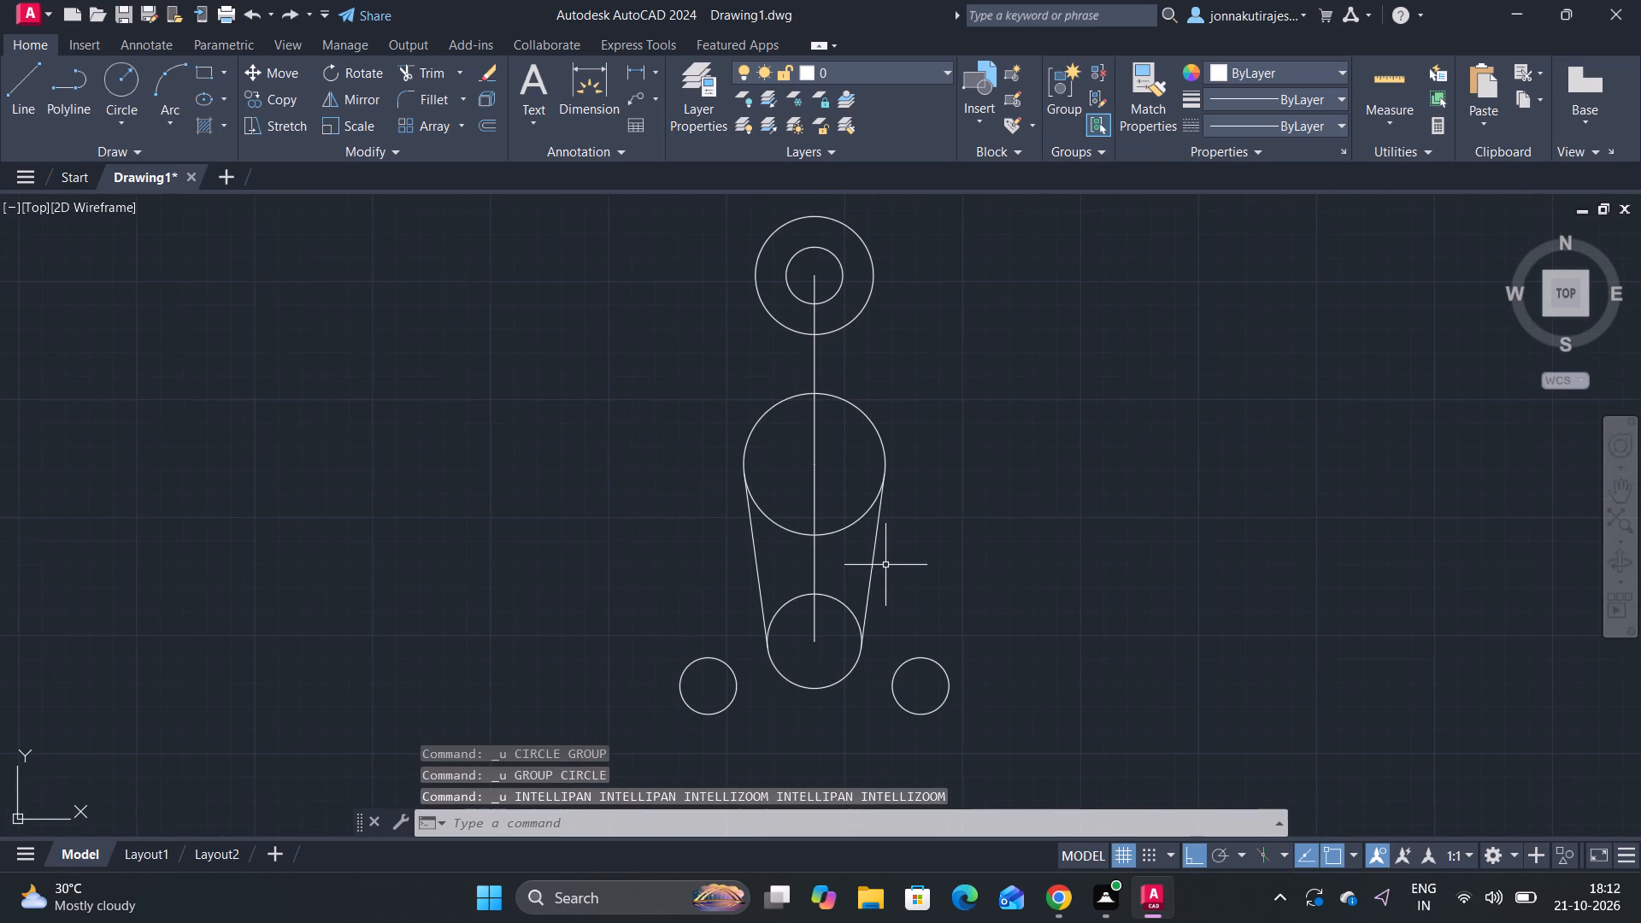
Undo back through the two tangent lines and the erased line between the bottom circles, to before the radius-20 circle was drawn.
key("ctrl+z")
key("ctrl+z")
key("ctrl+z")
scroll(887, 560, "down", 2)
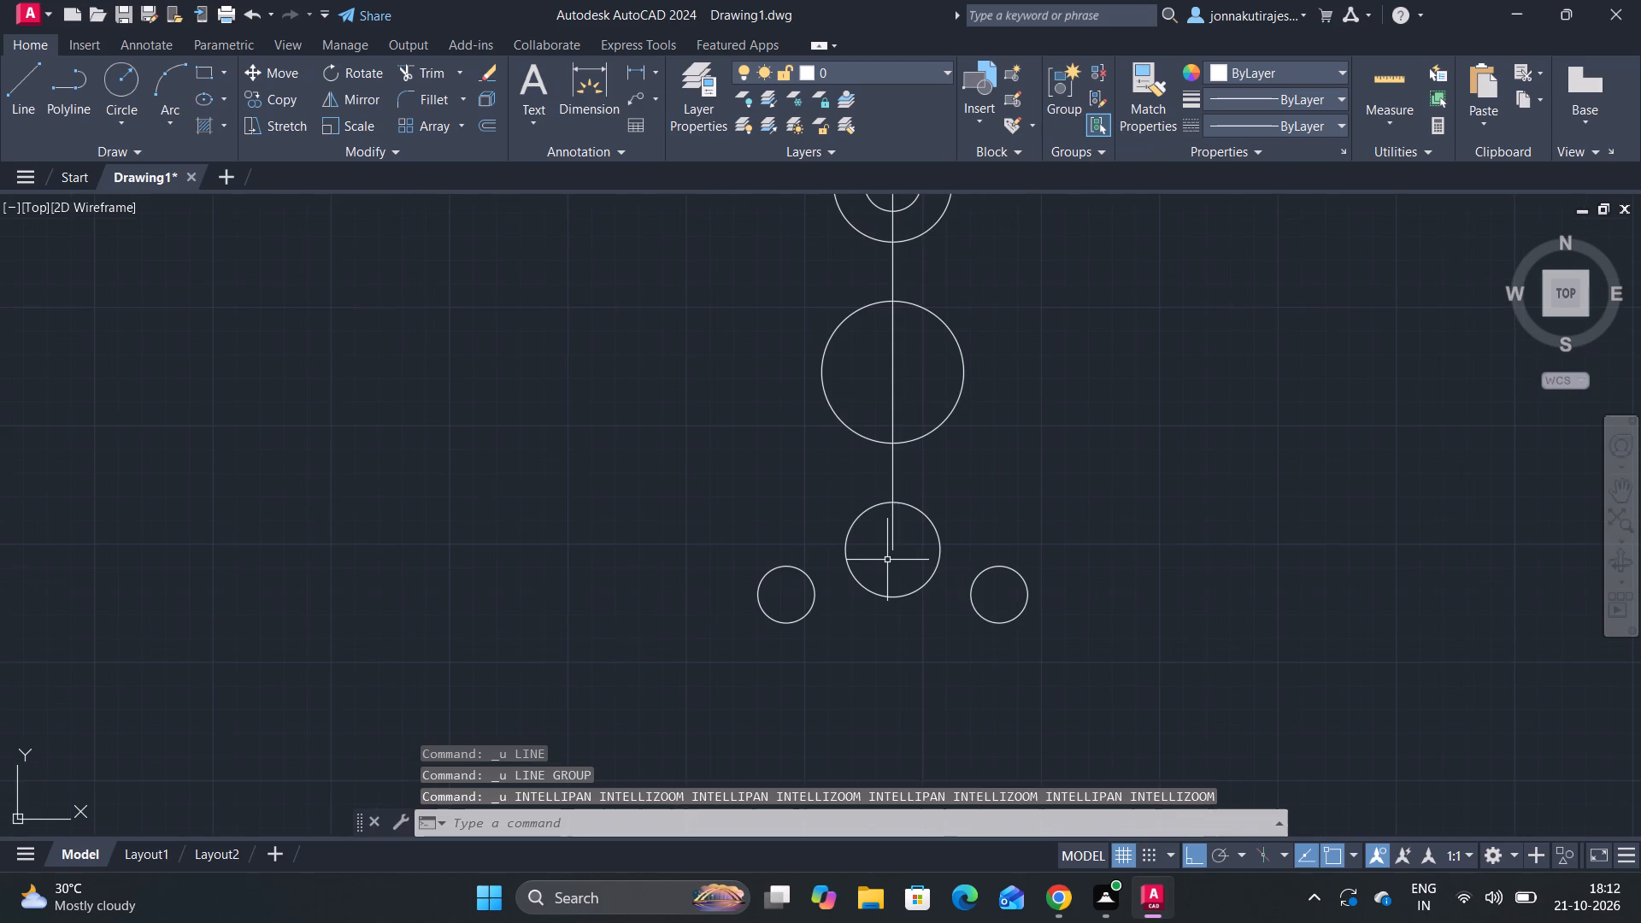
key("ctrl+z")
key("ctrl+z")
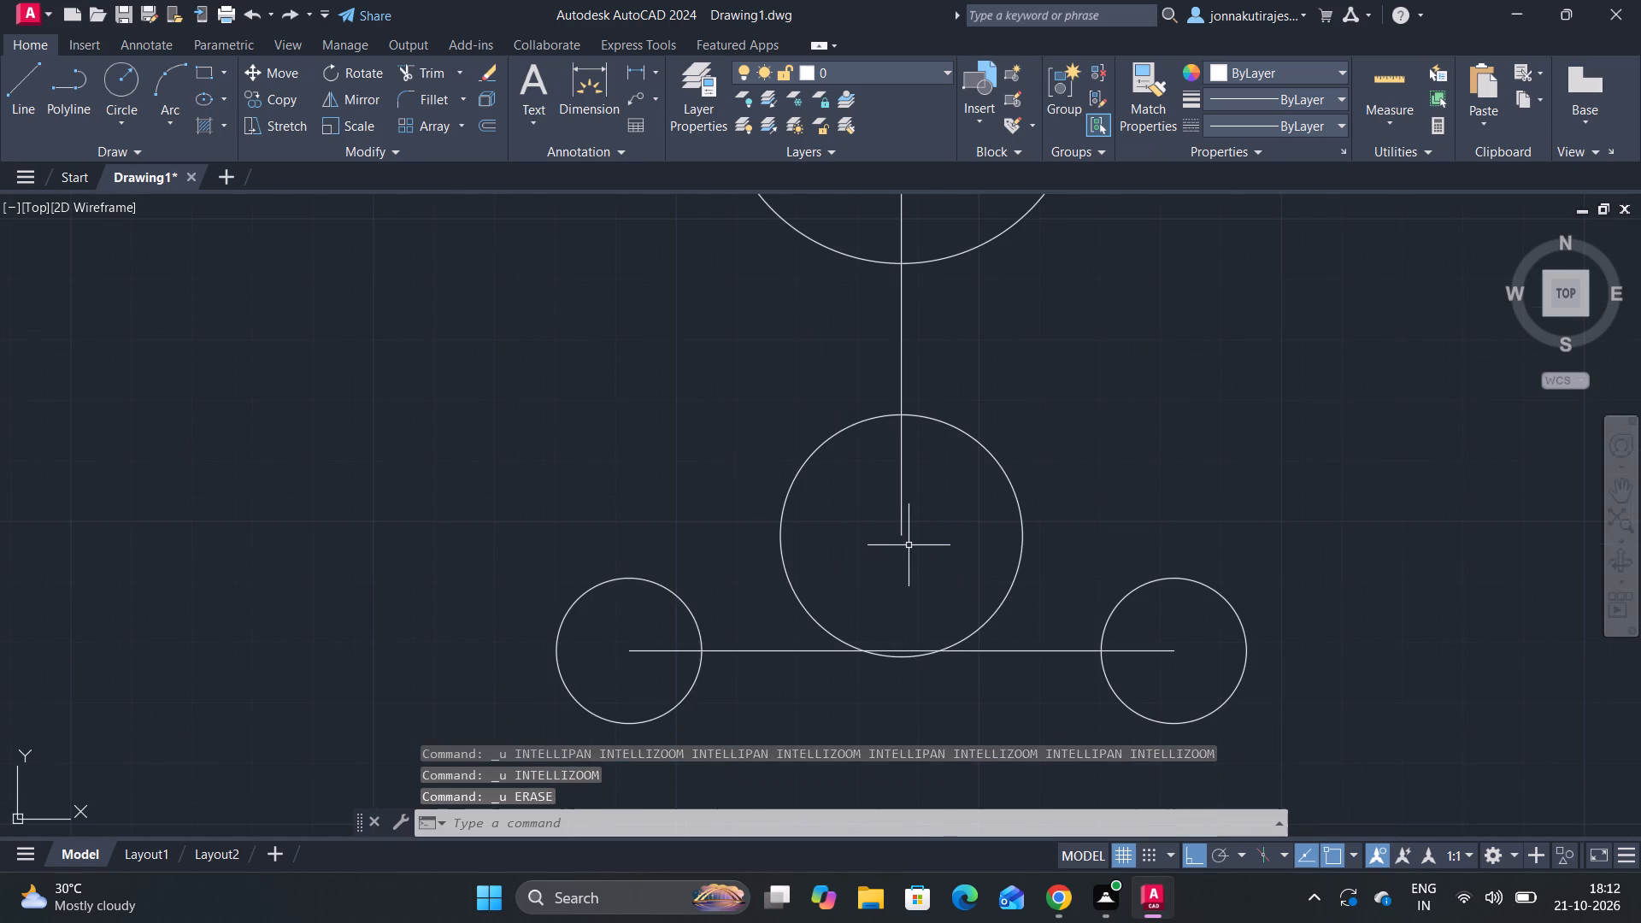
key("ctrl+z")
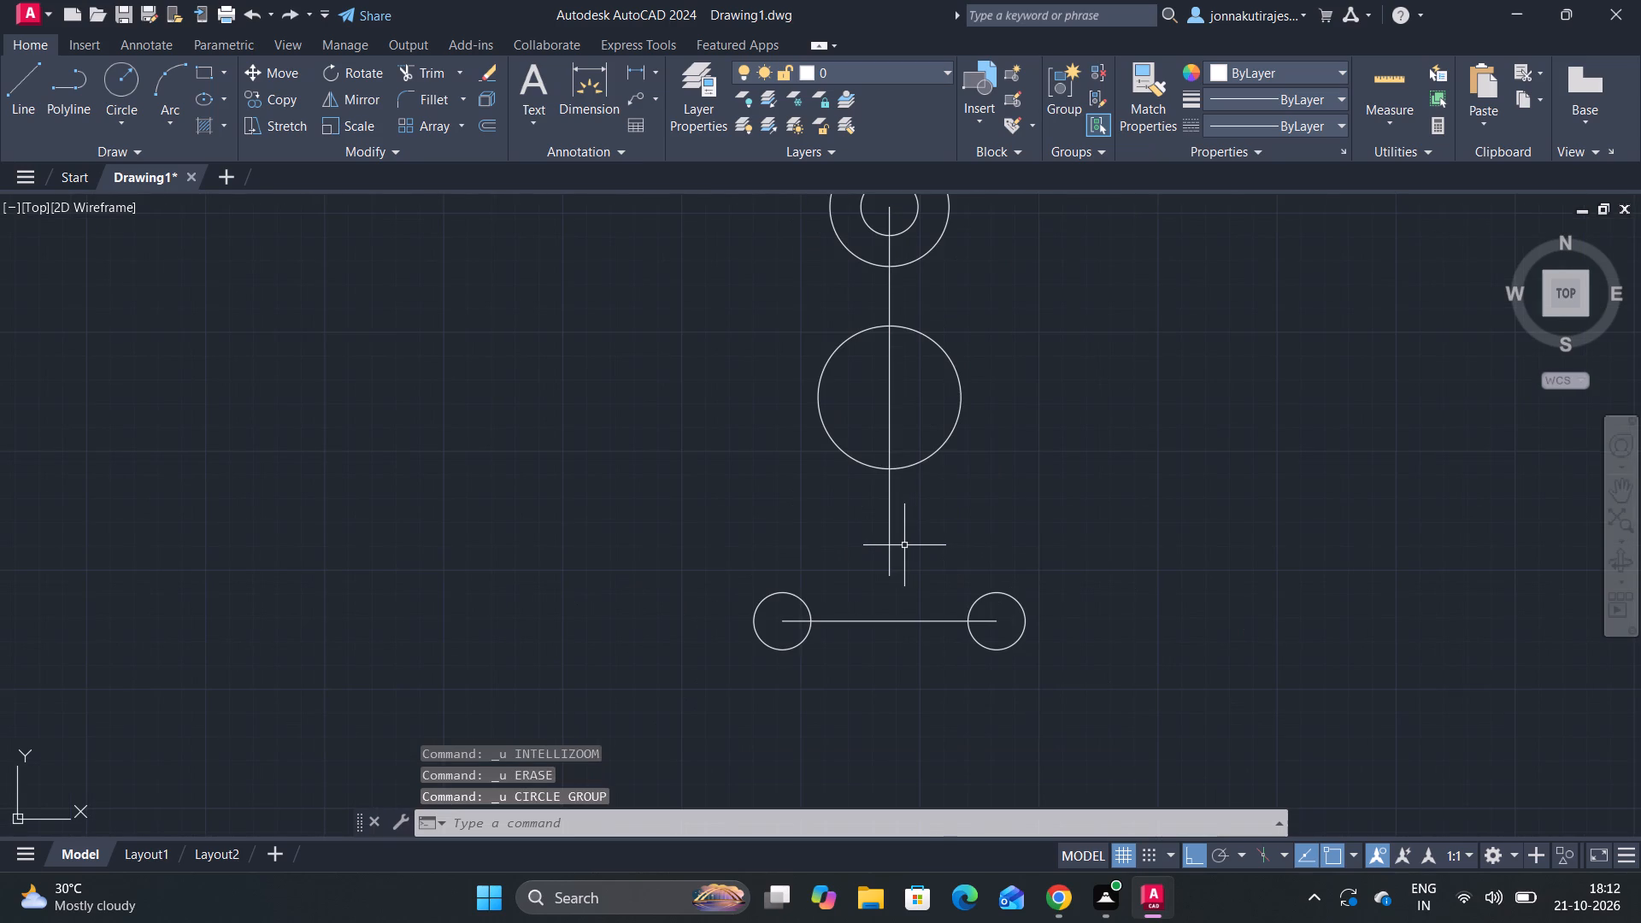
Delete the vertical line running down from the middle circle's centre toward the bottom circles.
left_click(885, 560)
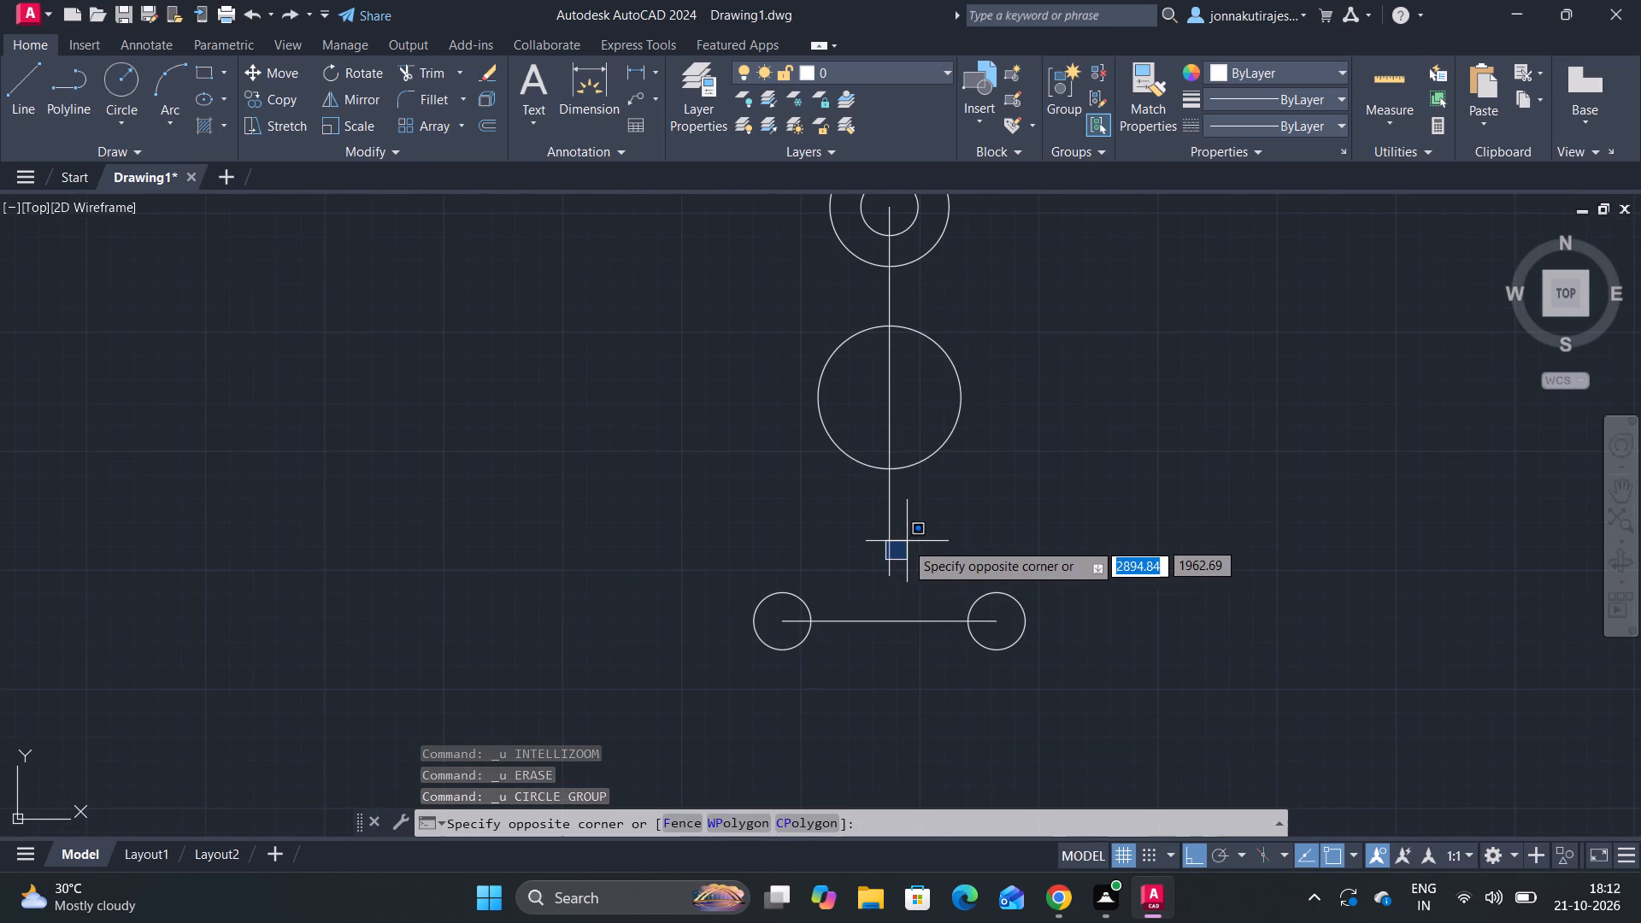
left_click(897, 551)
left_click(930, 526)
left_click(862, 568)
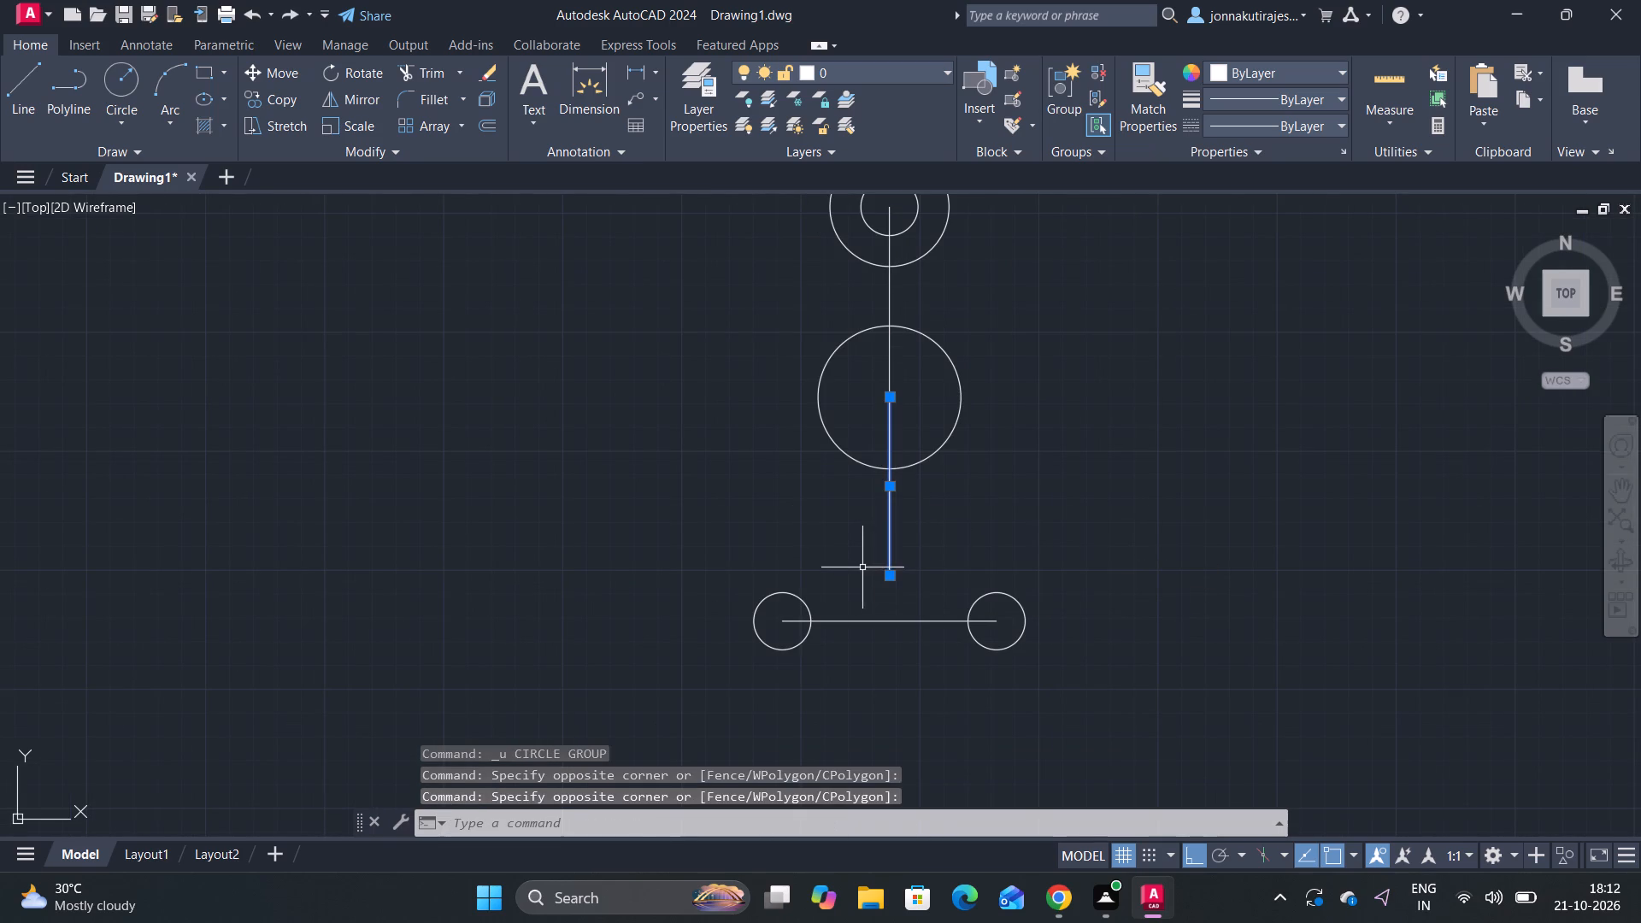
key("Delete")
middle_click_drag(906, 452, 897, 570)
scroll(897, 569, "down", 1)
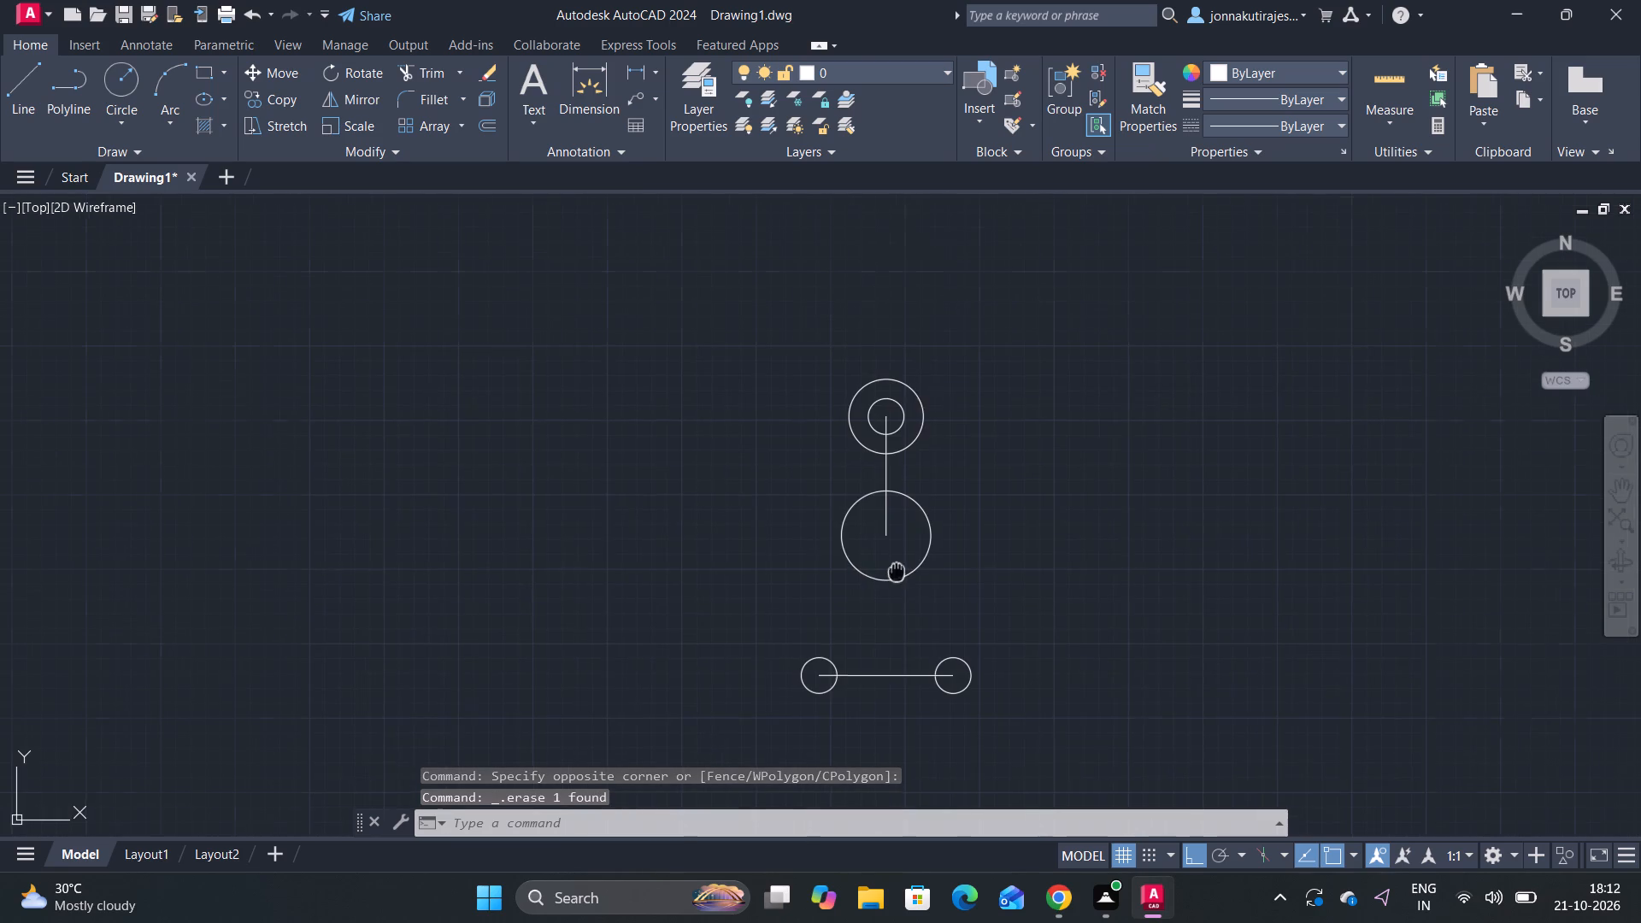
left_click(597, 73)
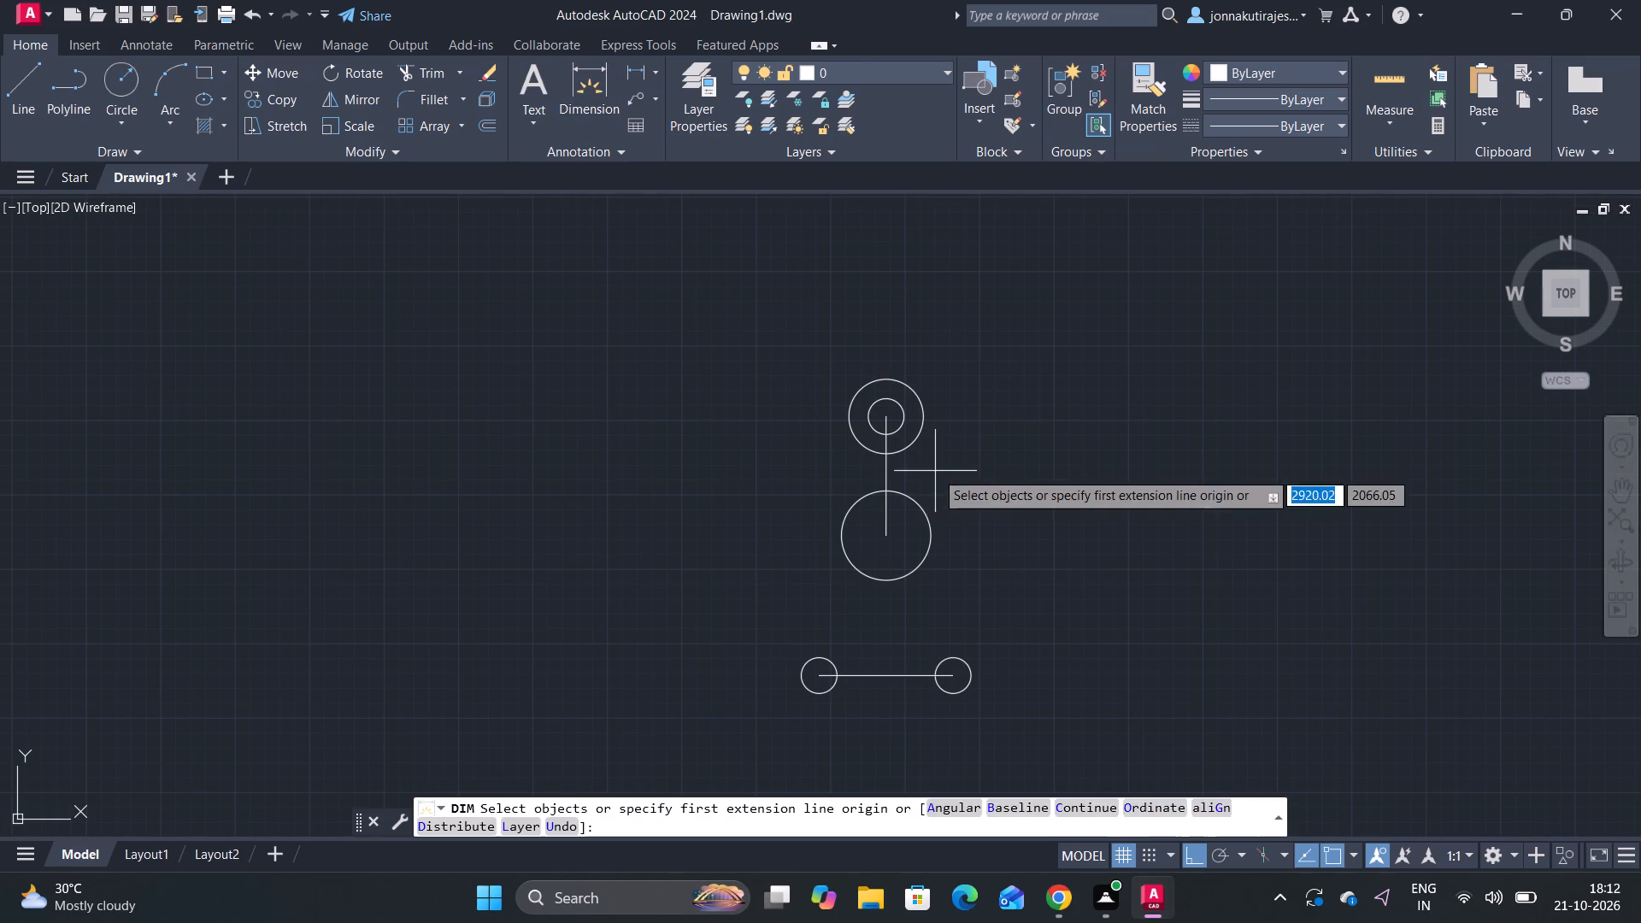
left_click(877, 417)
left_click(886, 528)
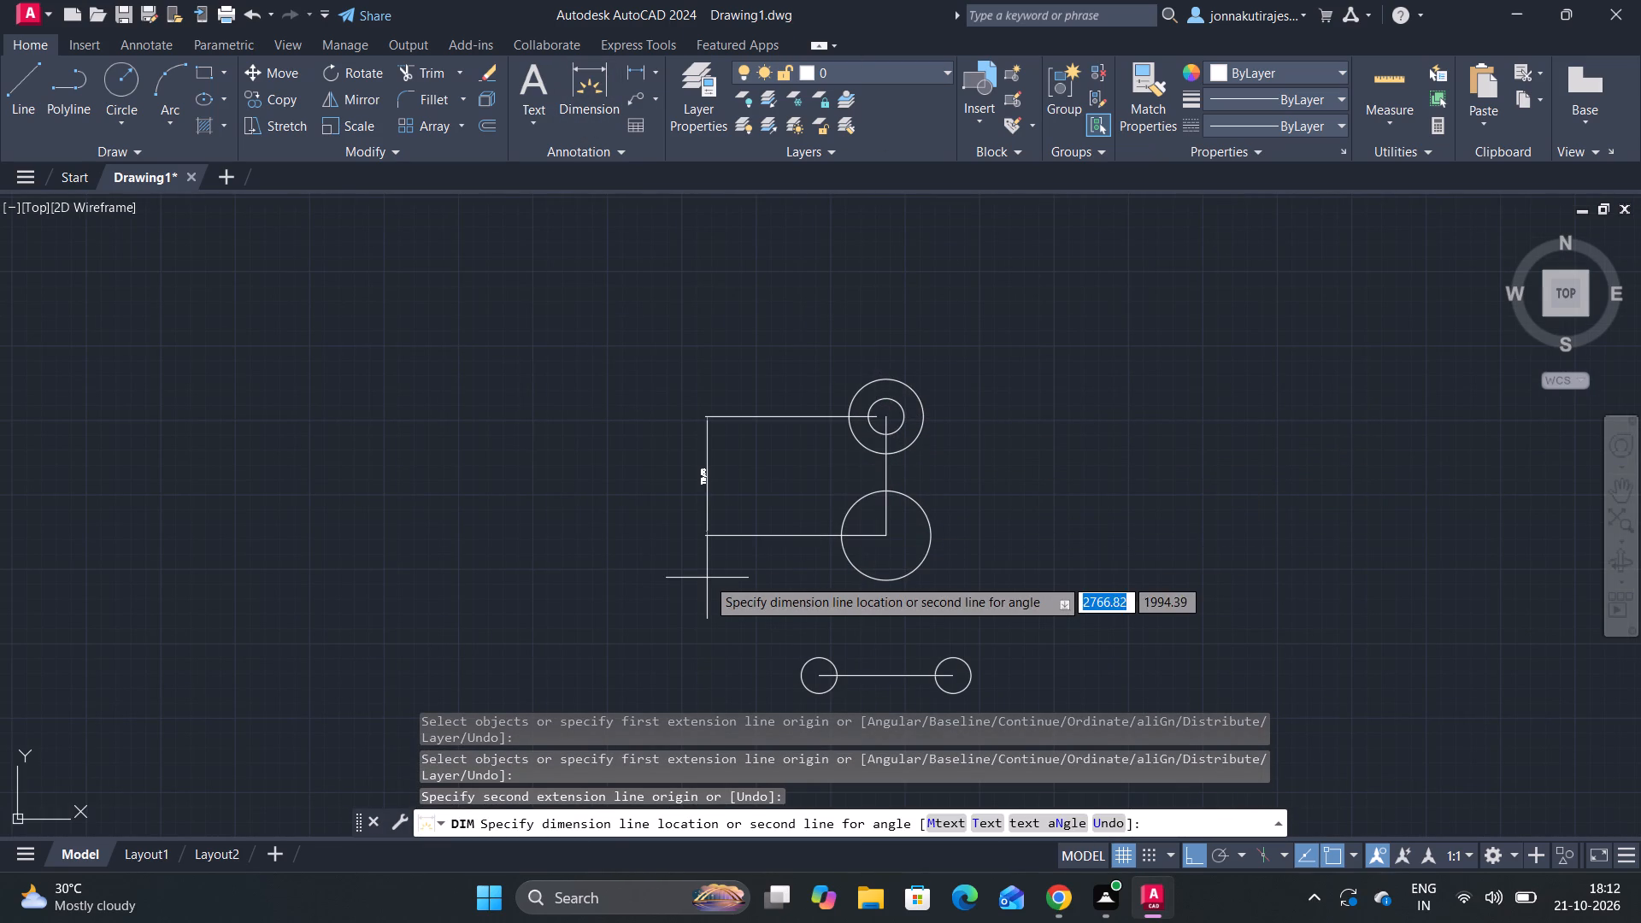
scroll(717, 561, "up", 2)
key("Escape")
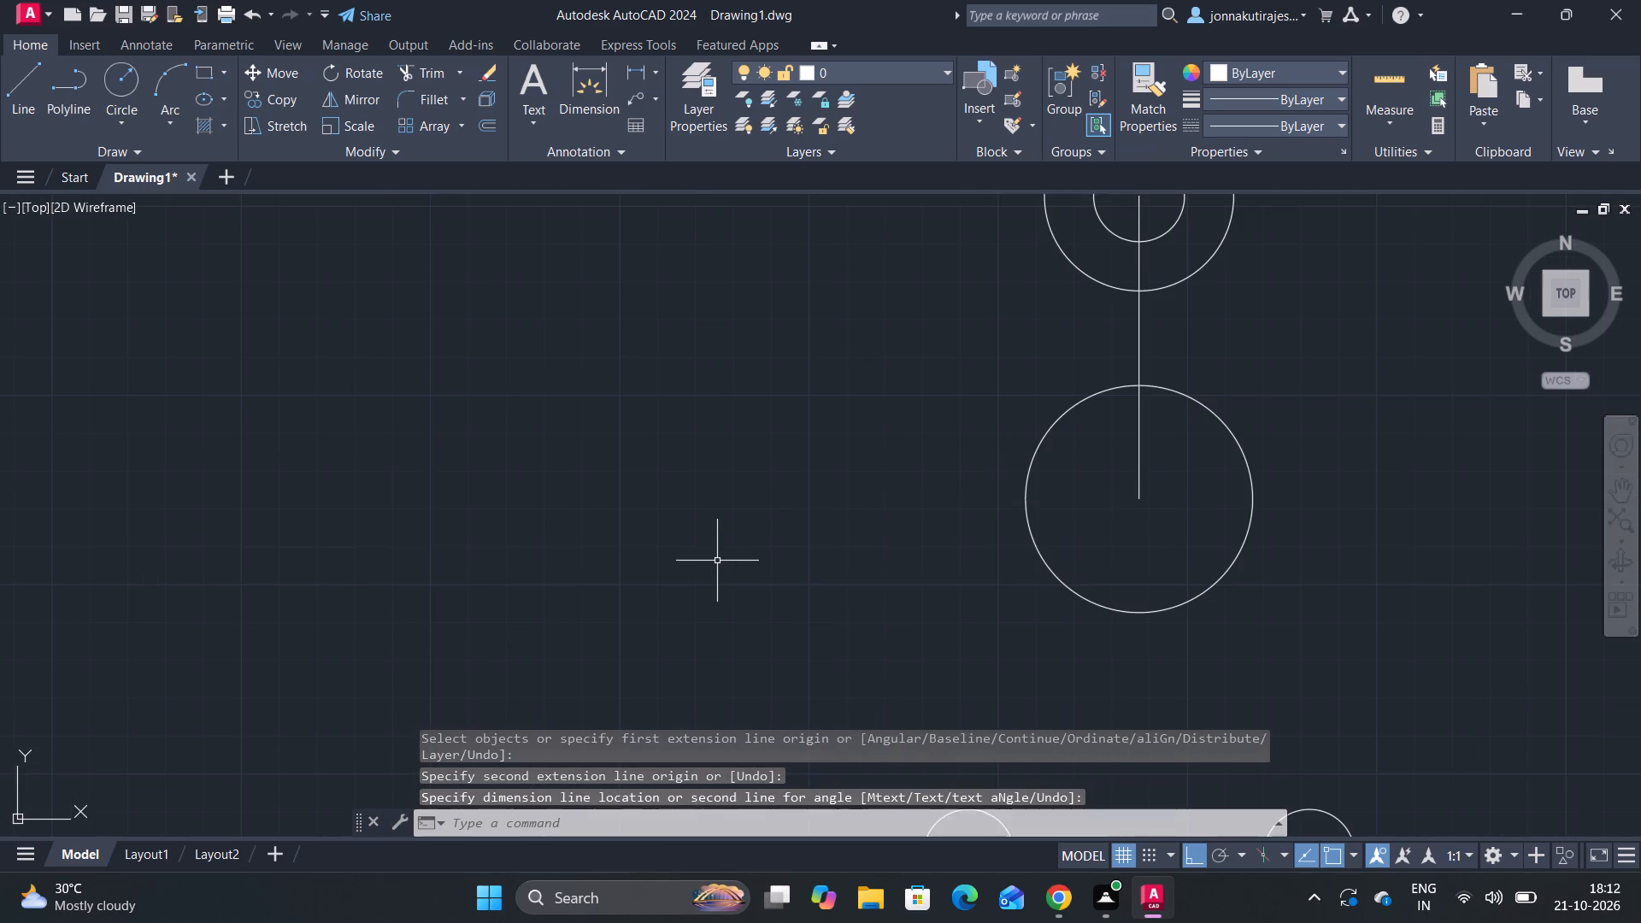
Add a vertical linear dimension between the centres of the top concentric circles and the middle circle, placed to their left.
scroll(730, 544, "down", 3)
left_click(651, 61)
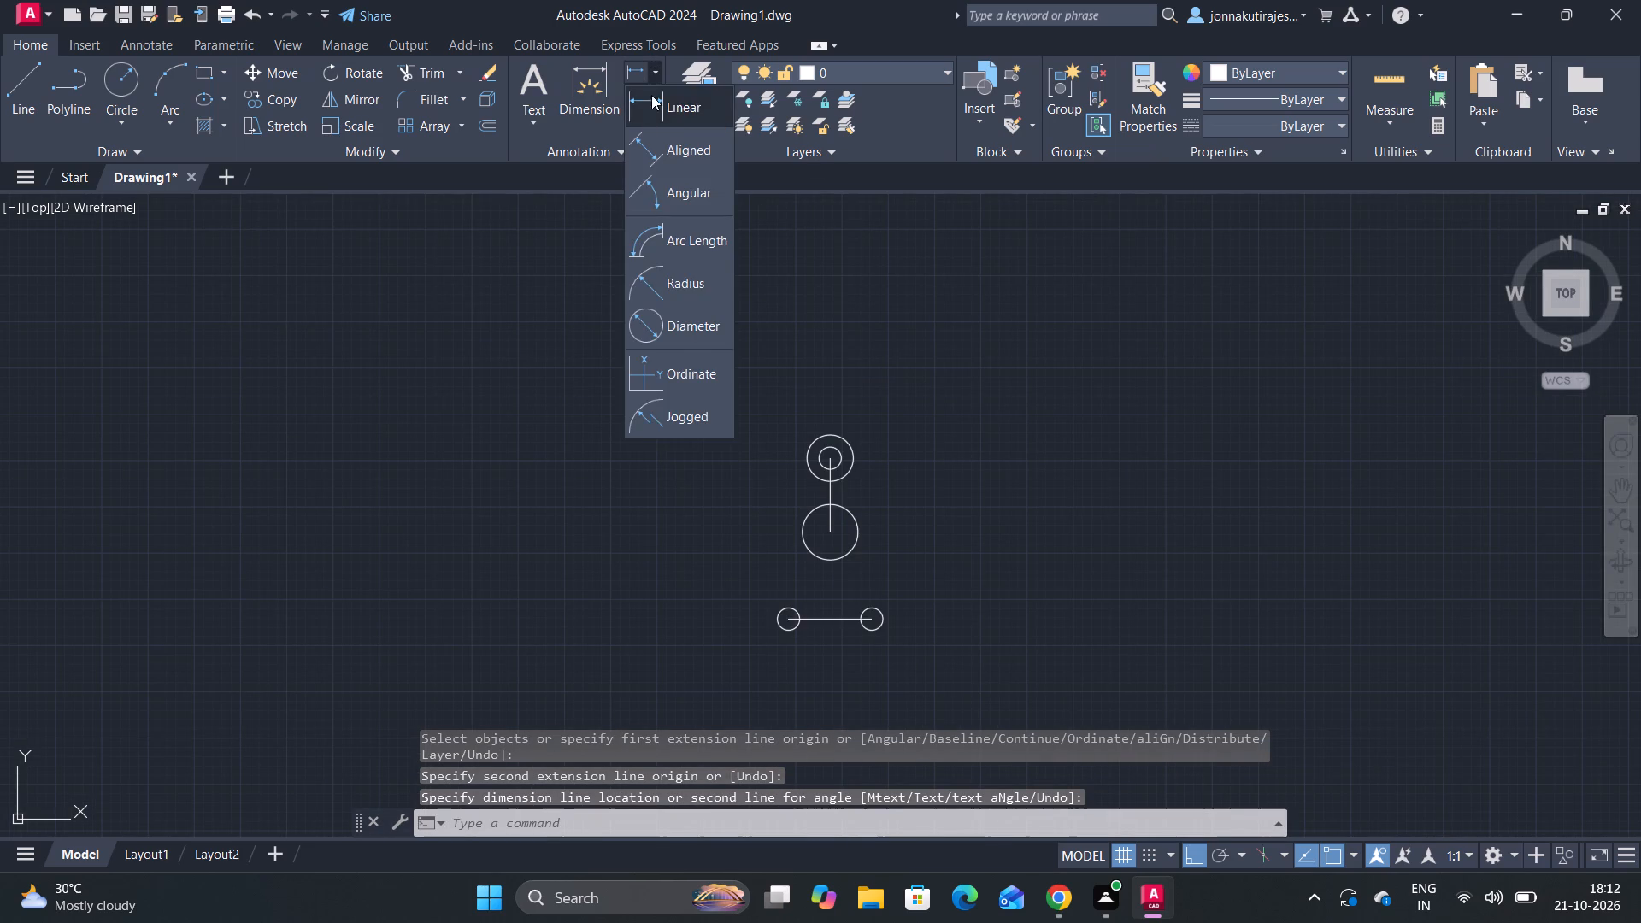
left_click(685, 97)
scroll(863, 464, "up", 2)
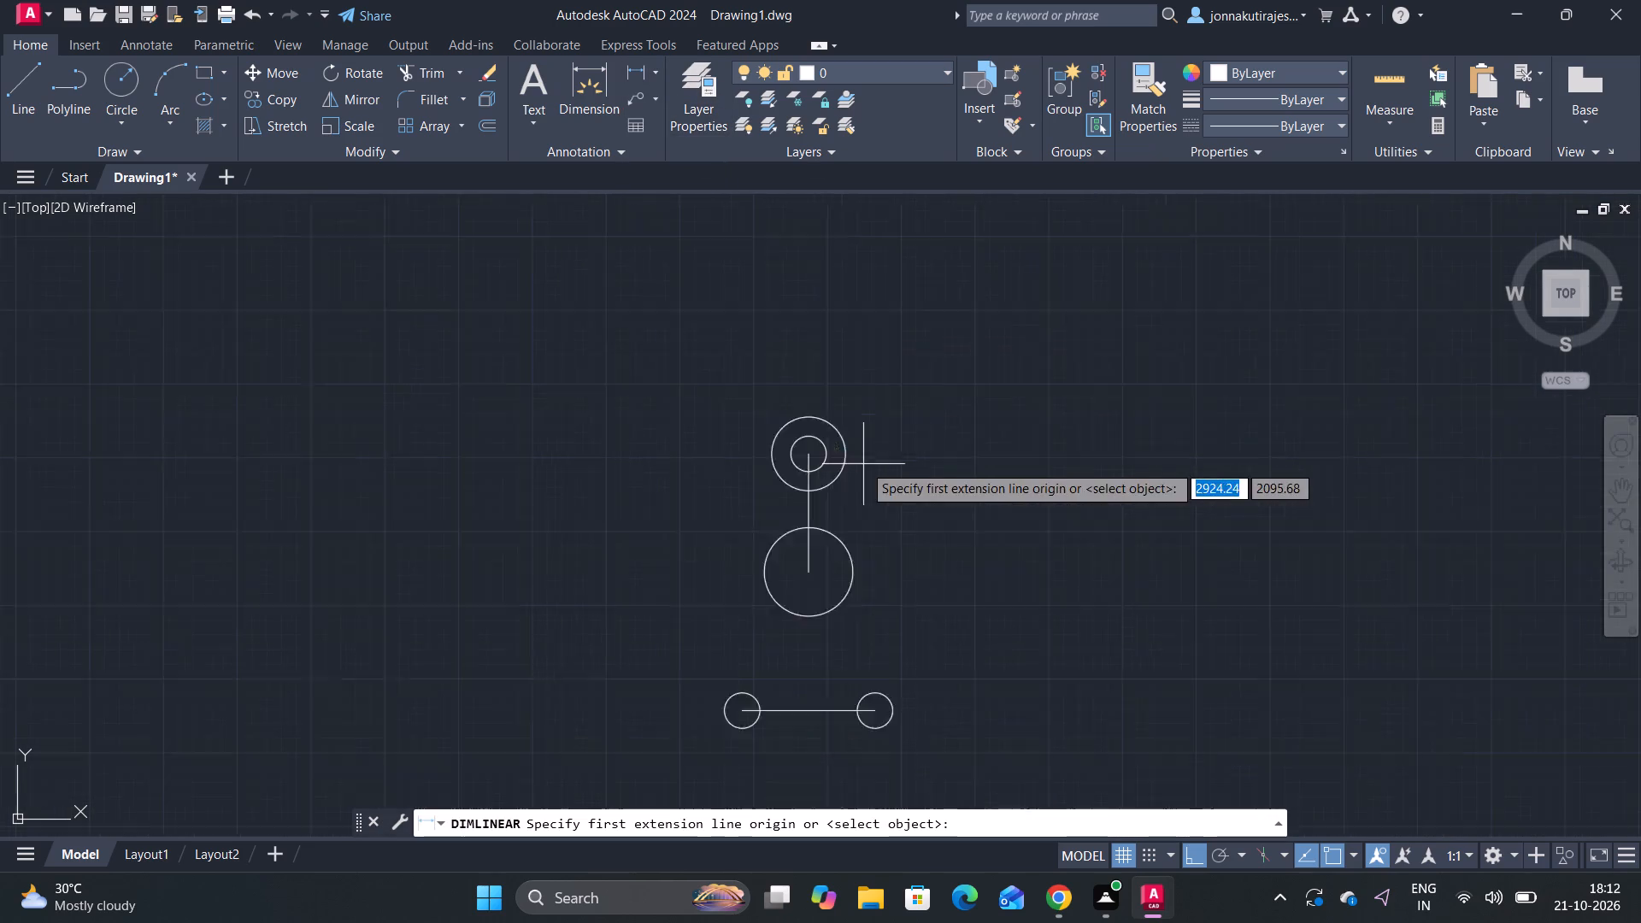
left_click(779, 450)
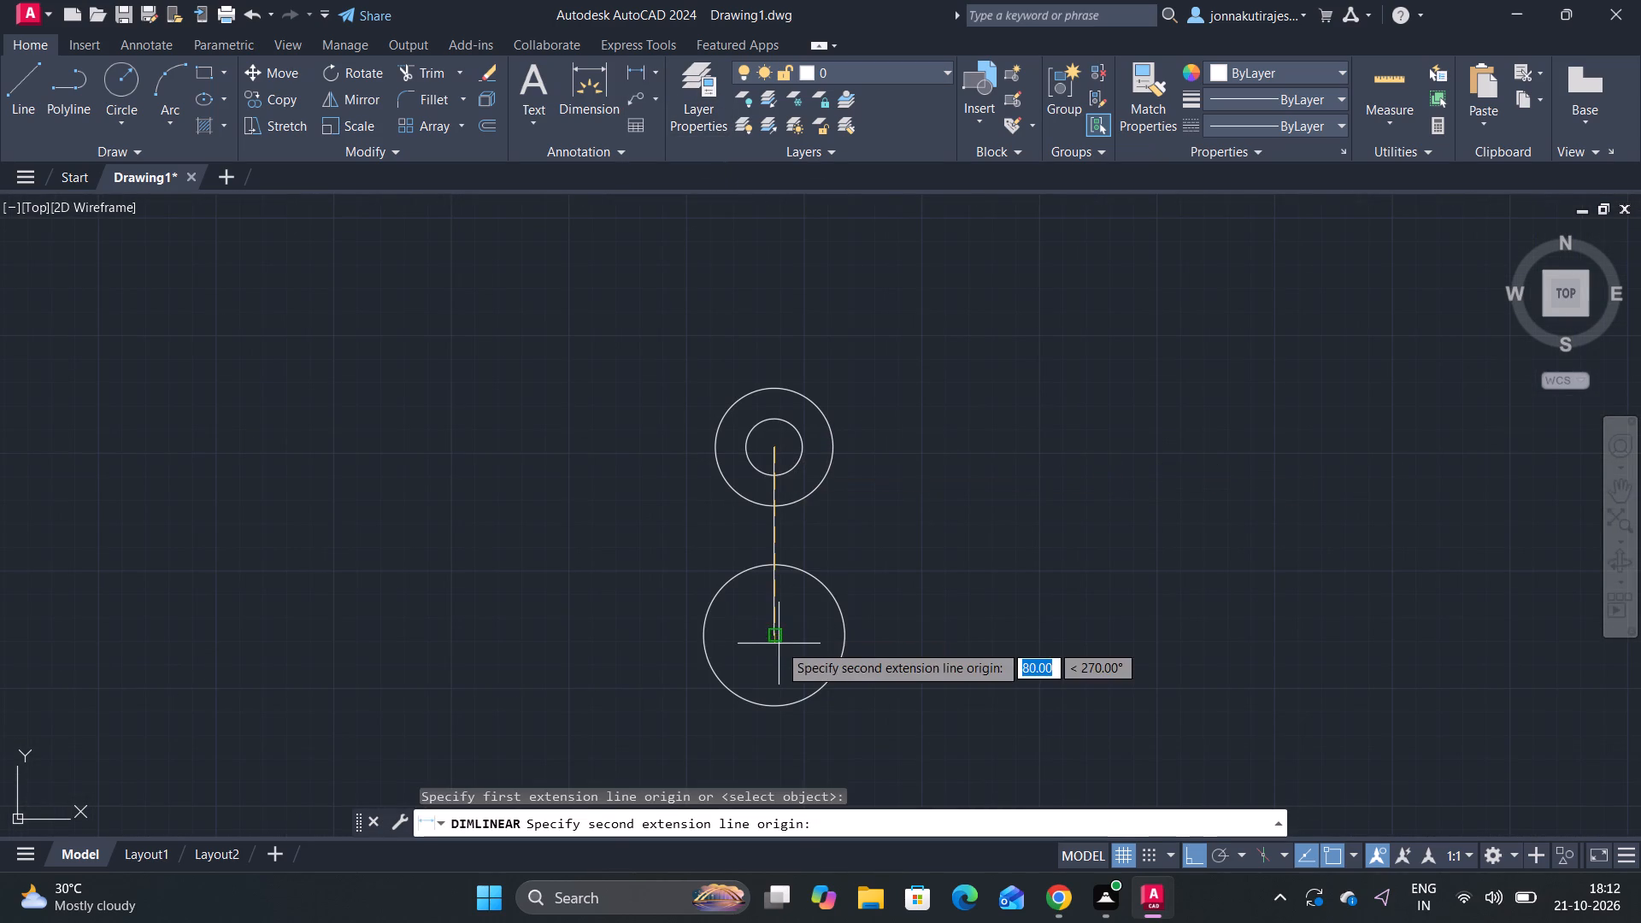
left_click(775, 634)
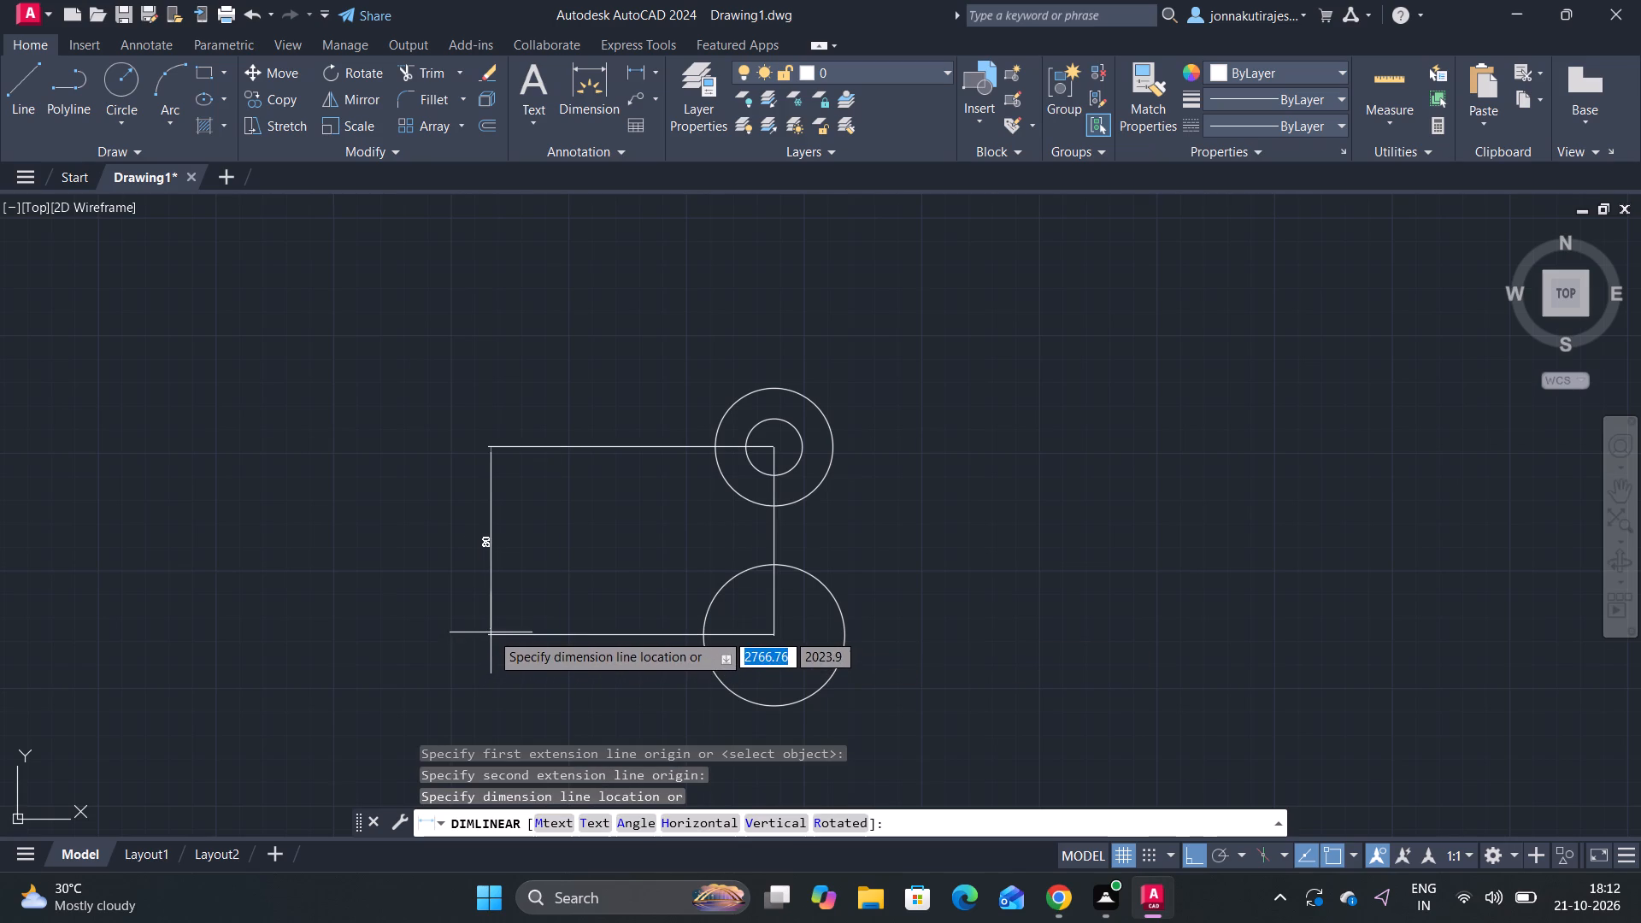
scroll(491, 631, "down", 1)
middle_click_drag(544, 620, 707, 565)
scroll(688, 553, "up", 1)
scroll(688, 553, "down", 1)
middle_click_drag(698, 538, 710, 514)
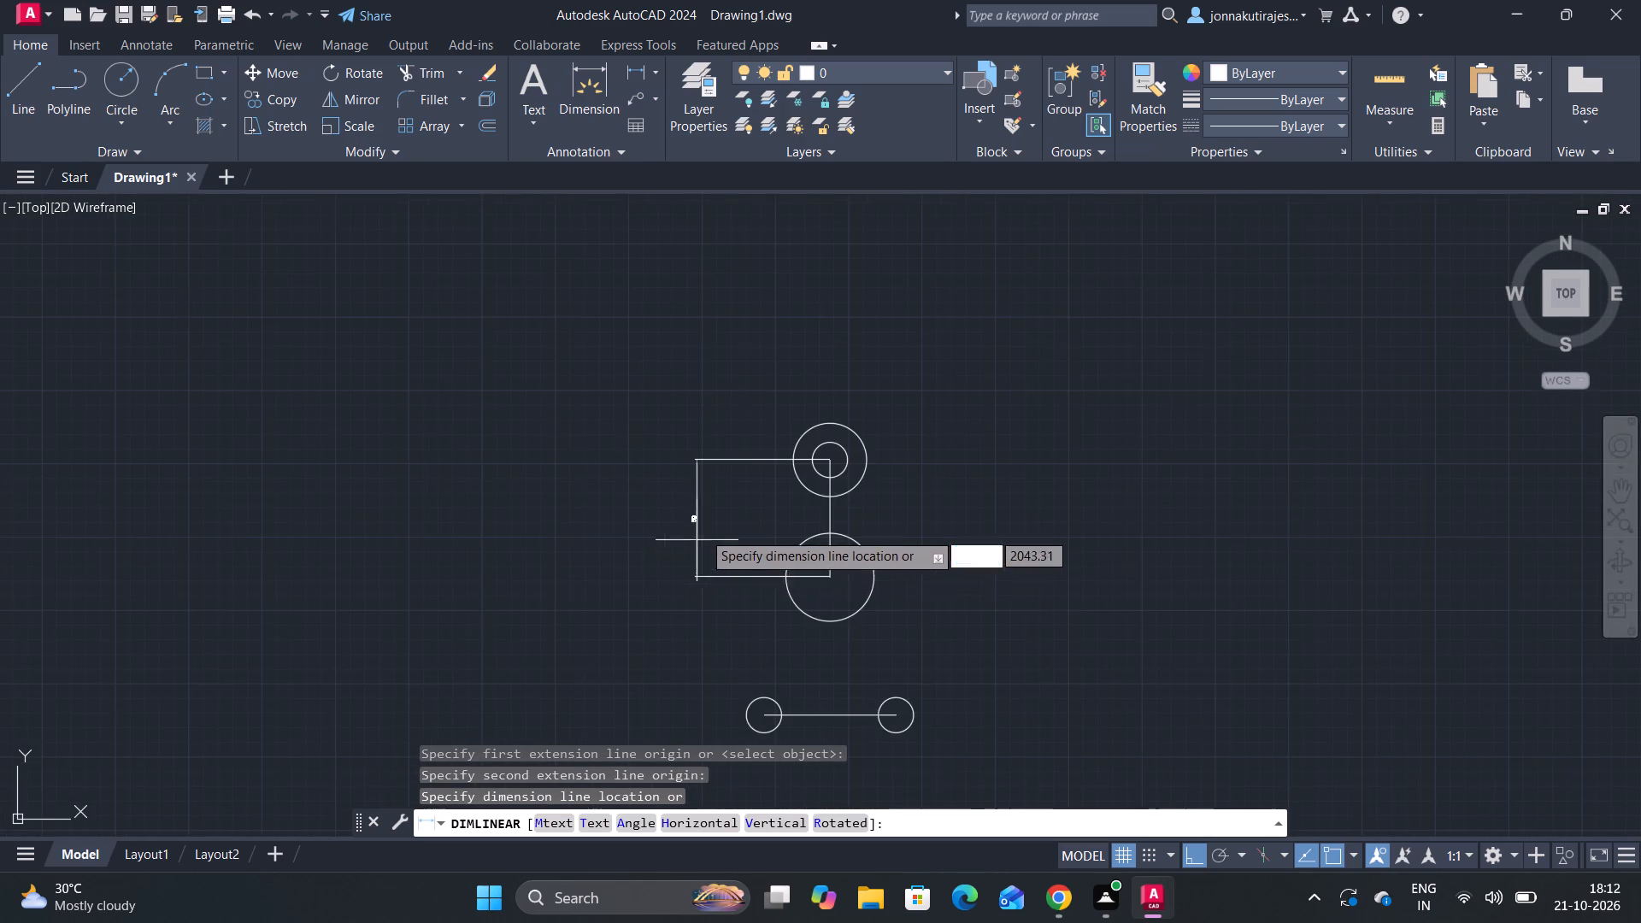
middle_click_drag(710, 514, 723, 481)
left_click(701, 493)
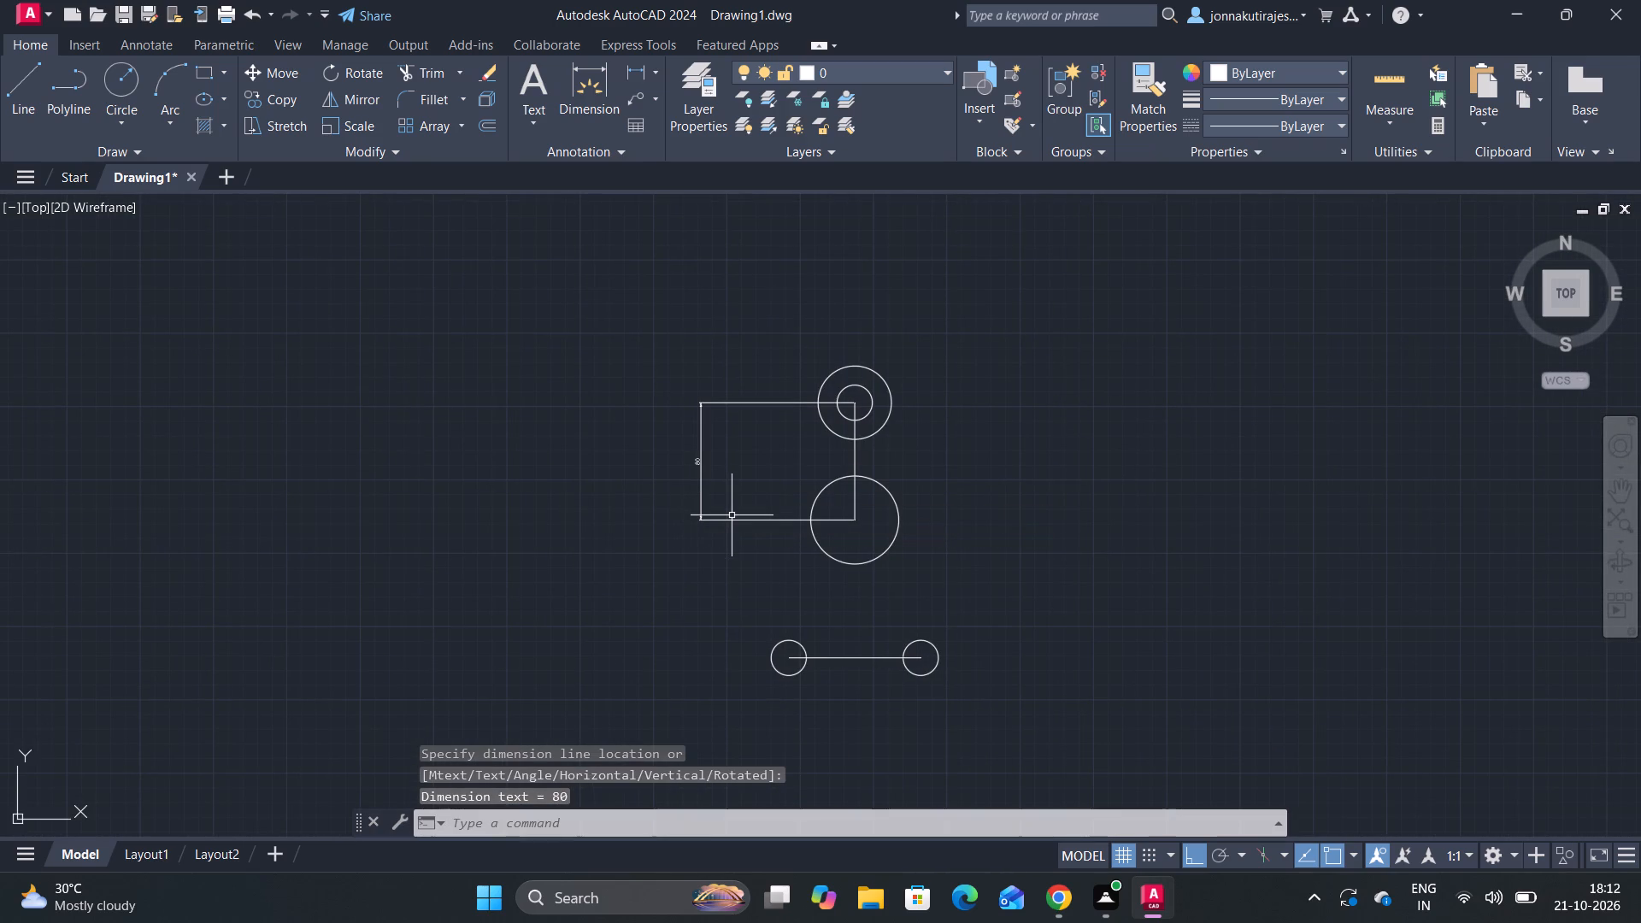
Set the ISO-25 dimension style's text height to 5 and apply Set Current in the style manager.
key("d")
key("Return")
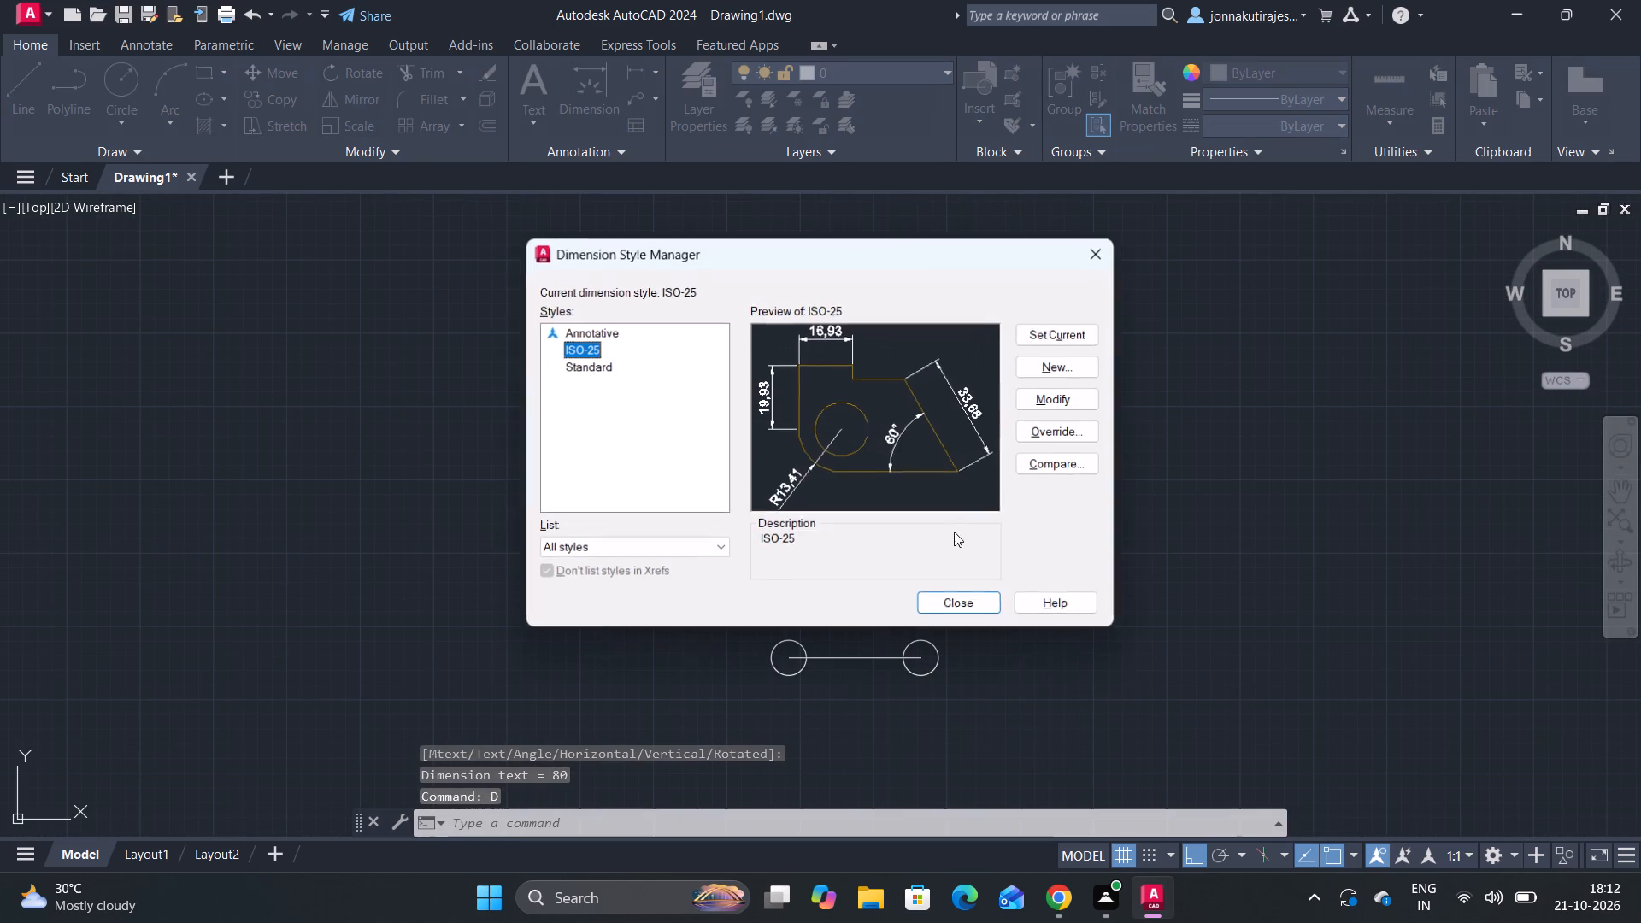
left_click(1065, 387)
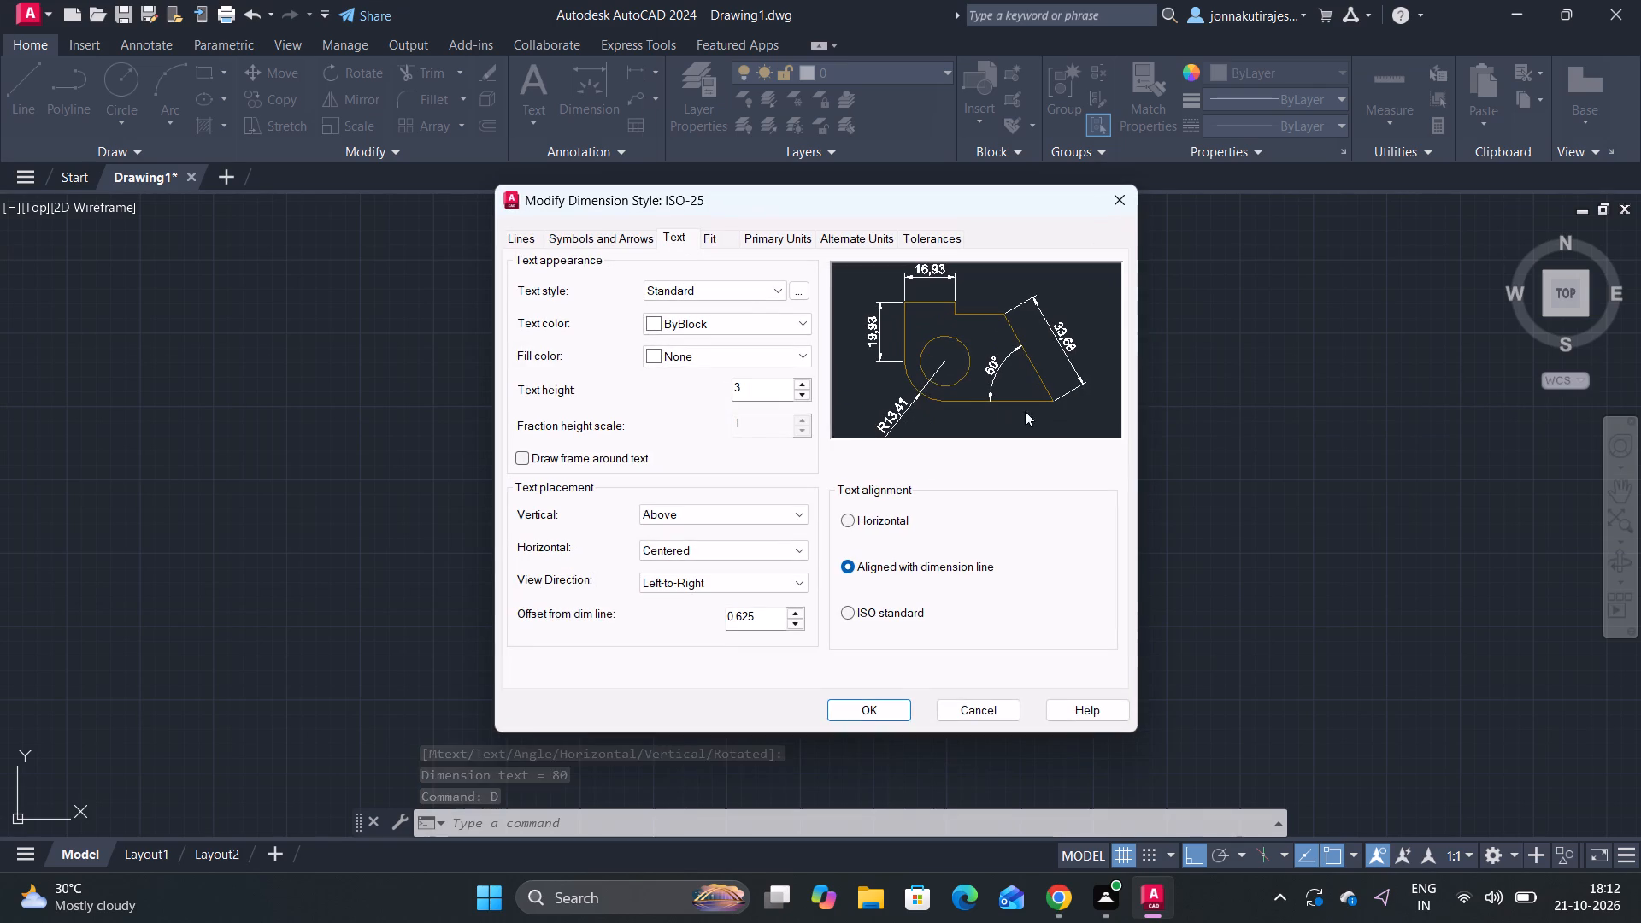
left_click(771, 391)
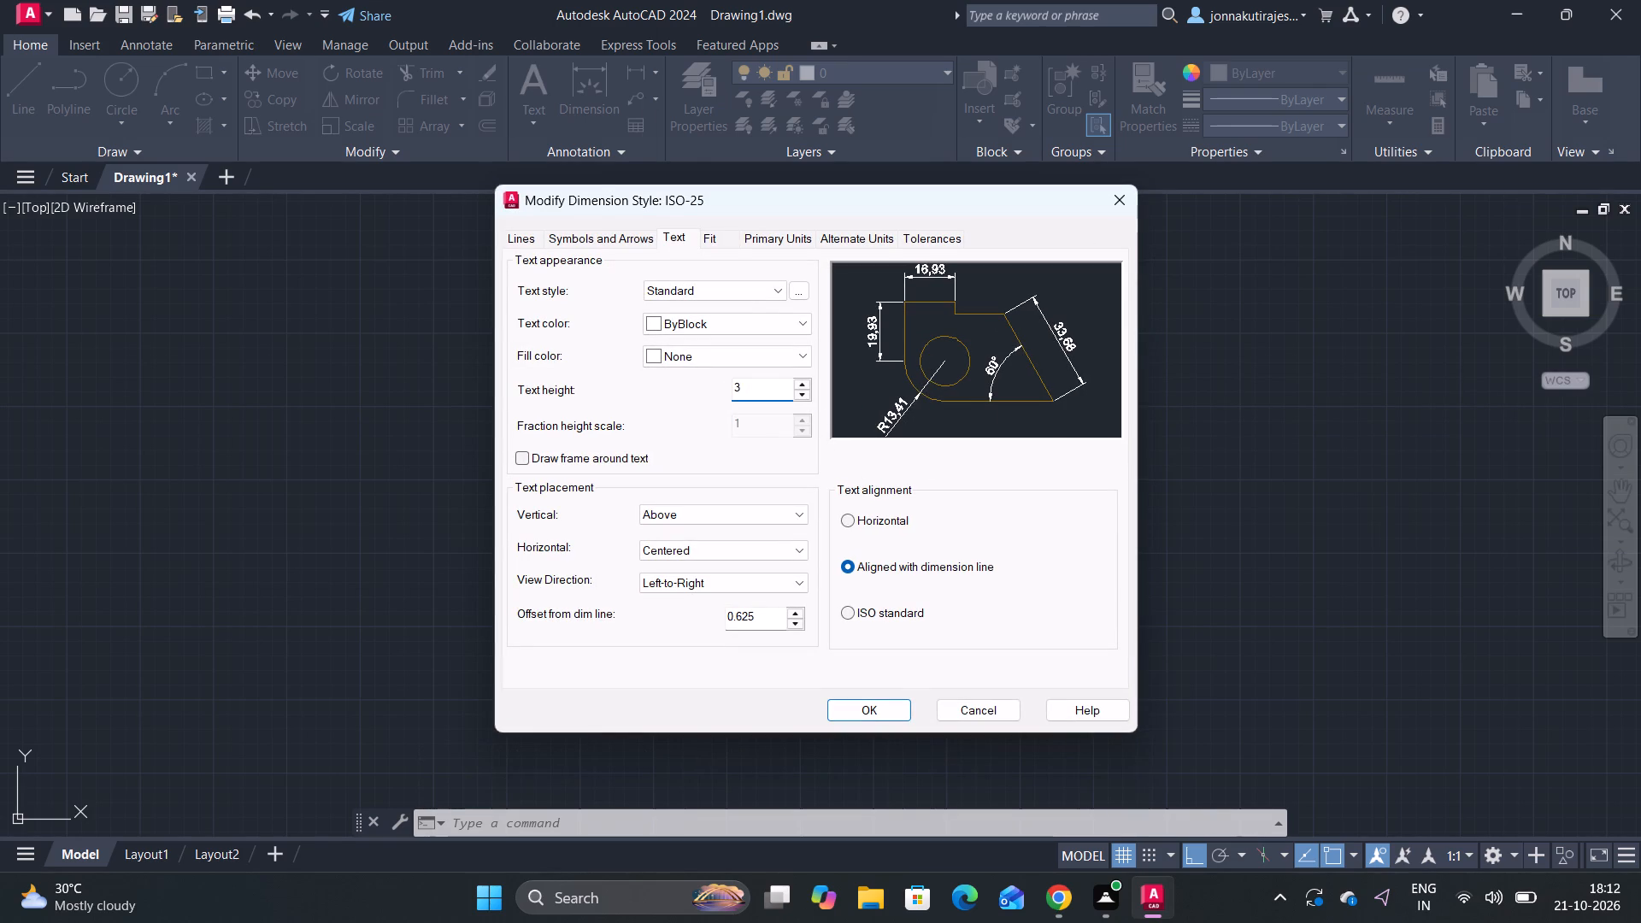
key("BackSpace")
key("BackSpace")
key("5")
key("Return")
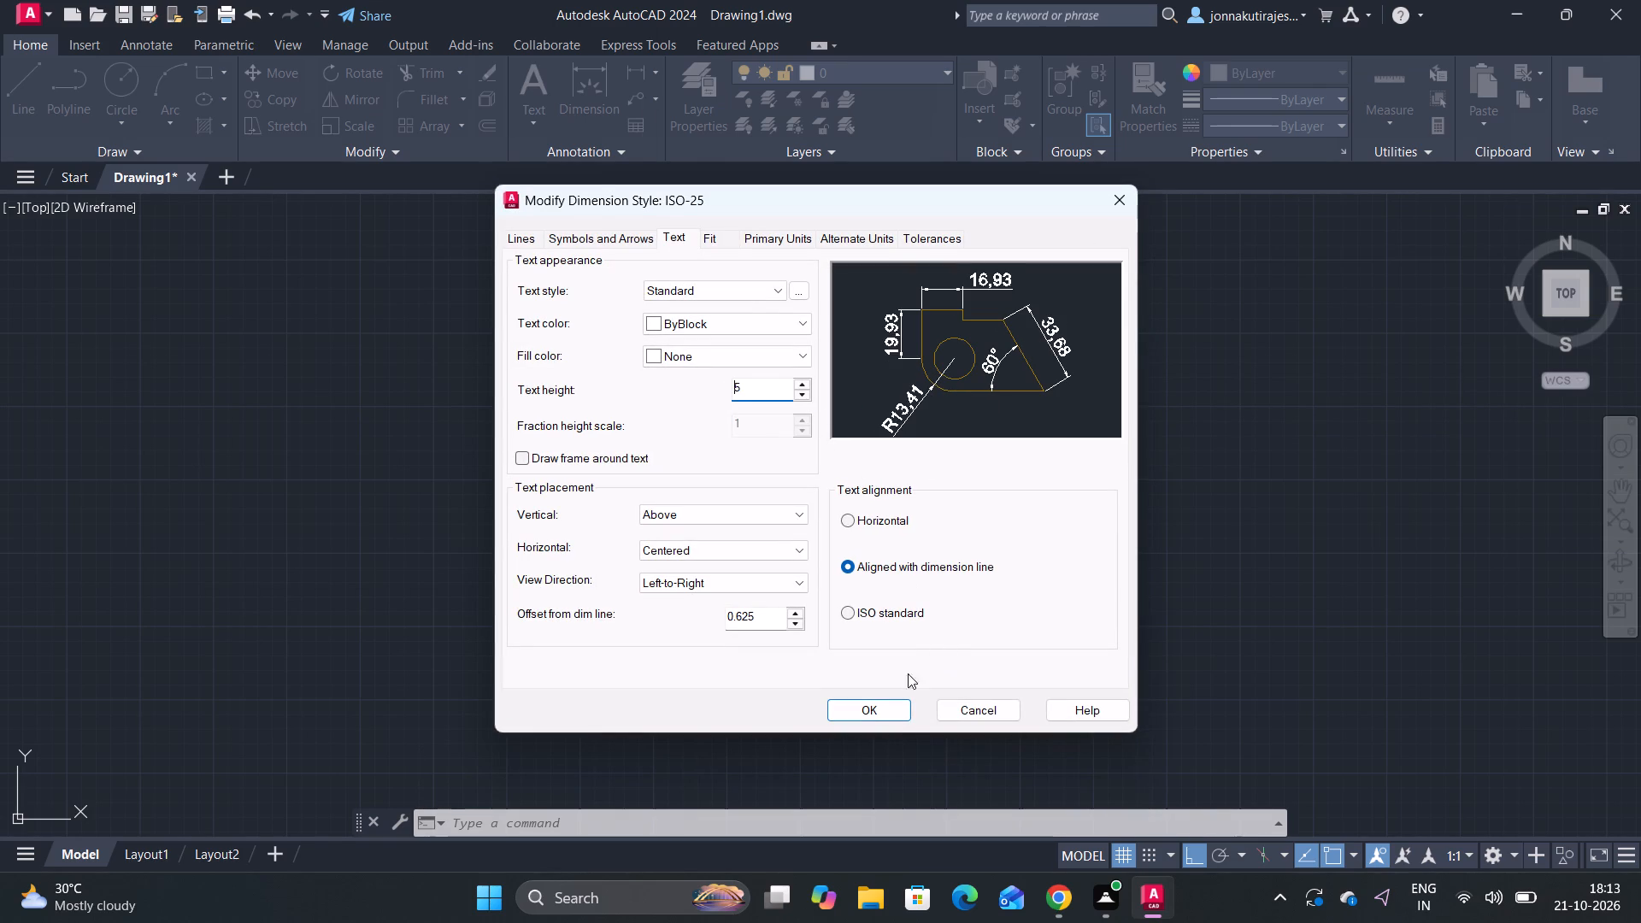
left_click(893, 713)
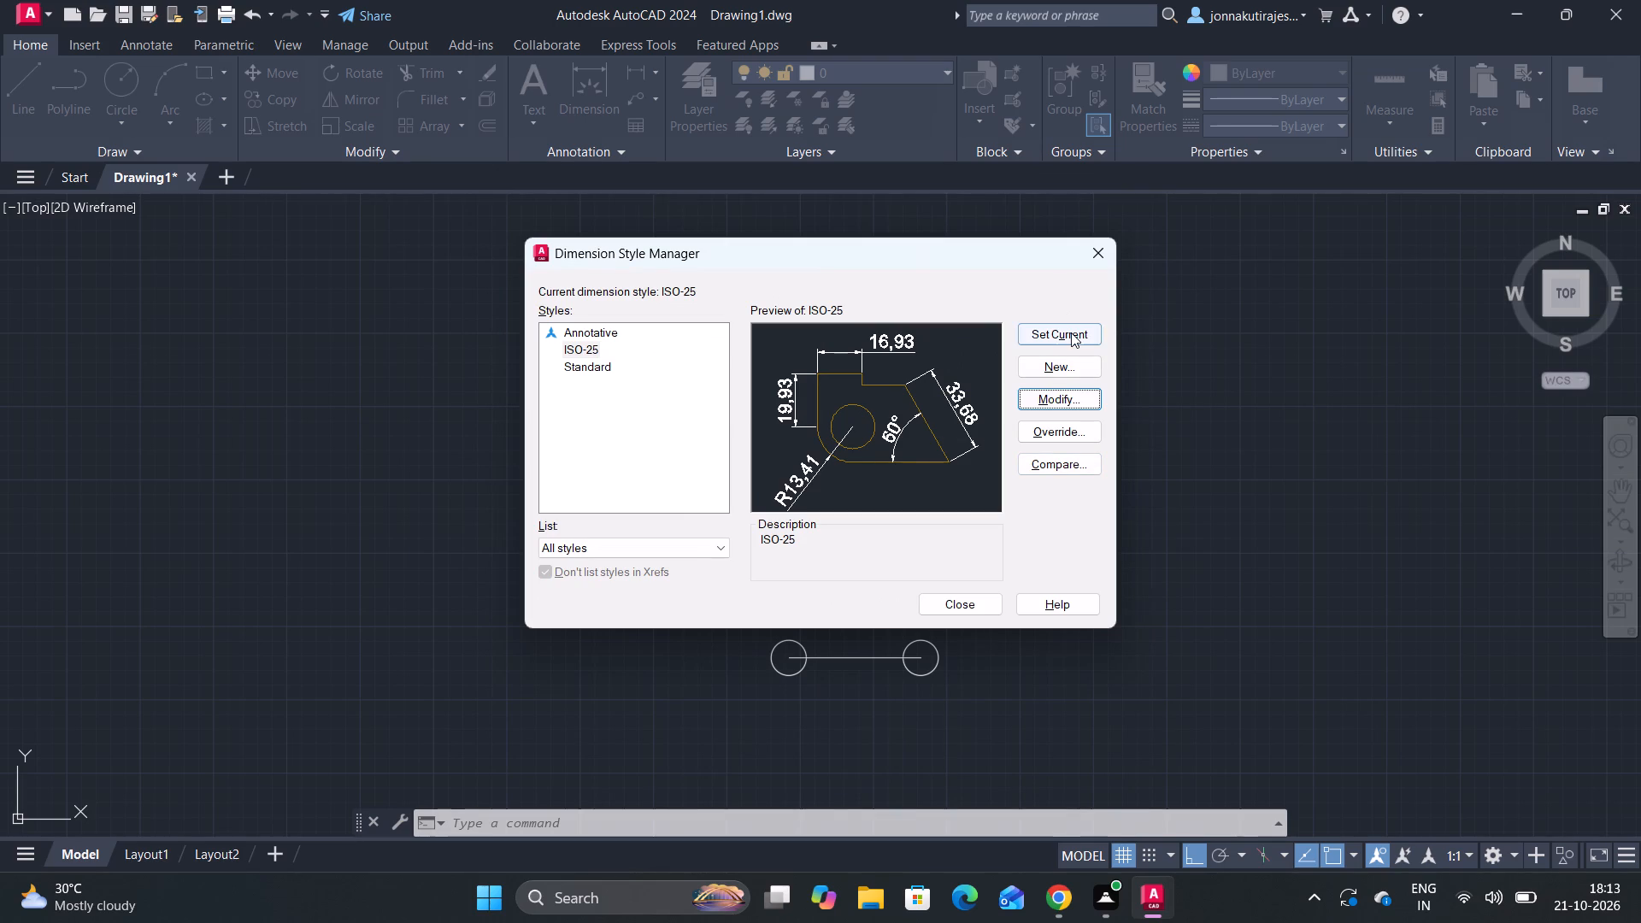
left_click(1072, 332)
double_click(1072, 332)
left_click(966, 601)
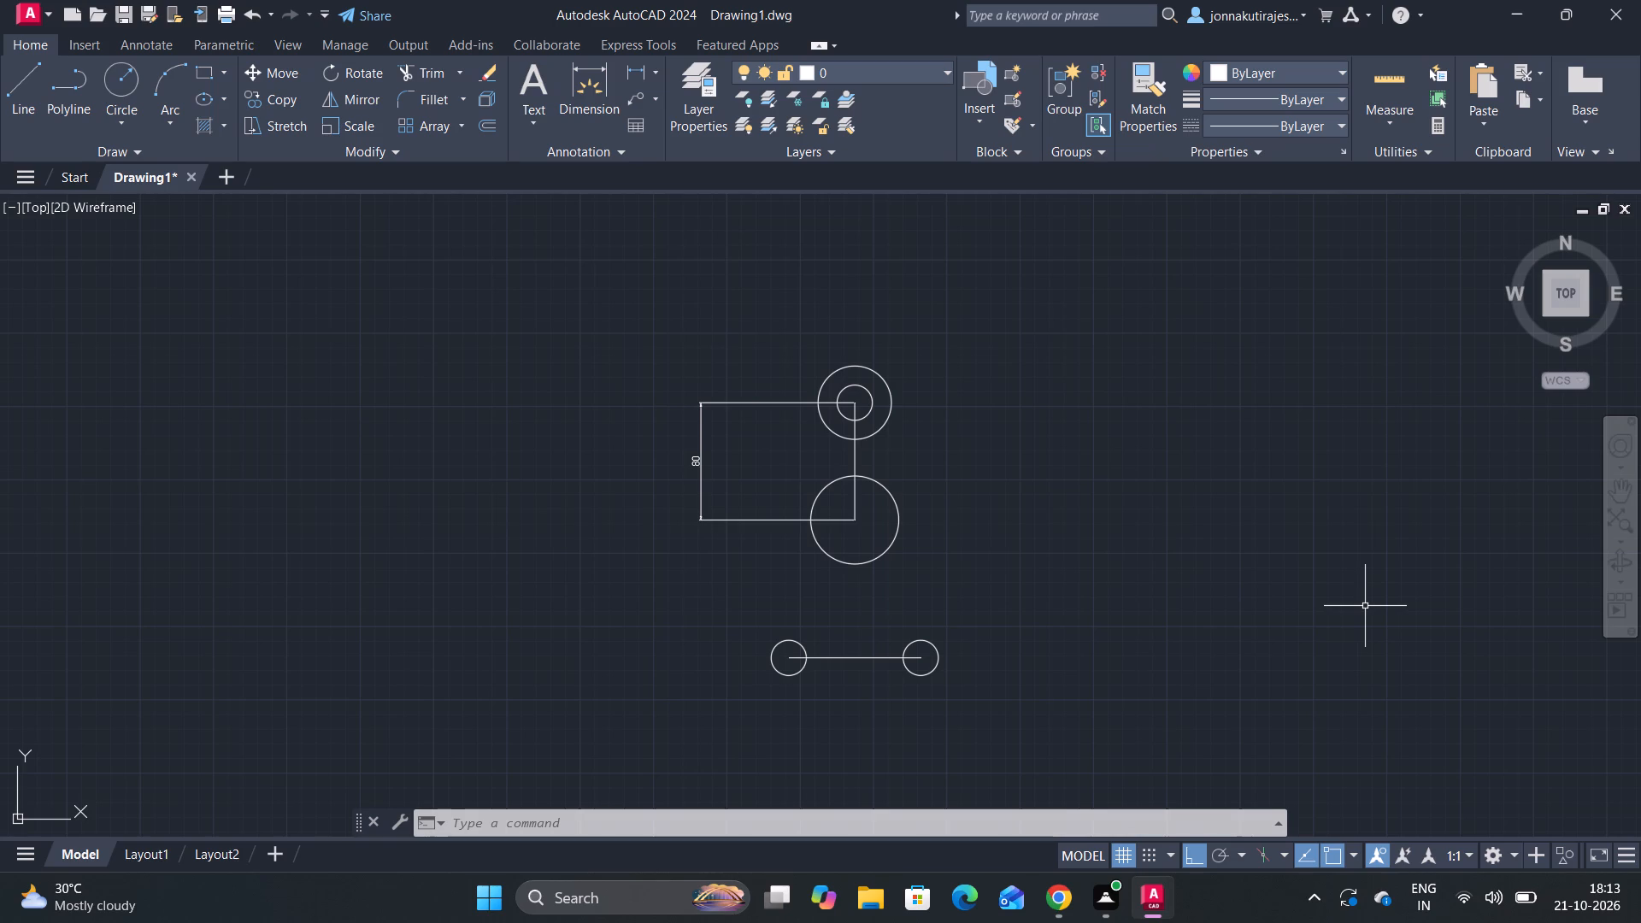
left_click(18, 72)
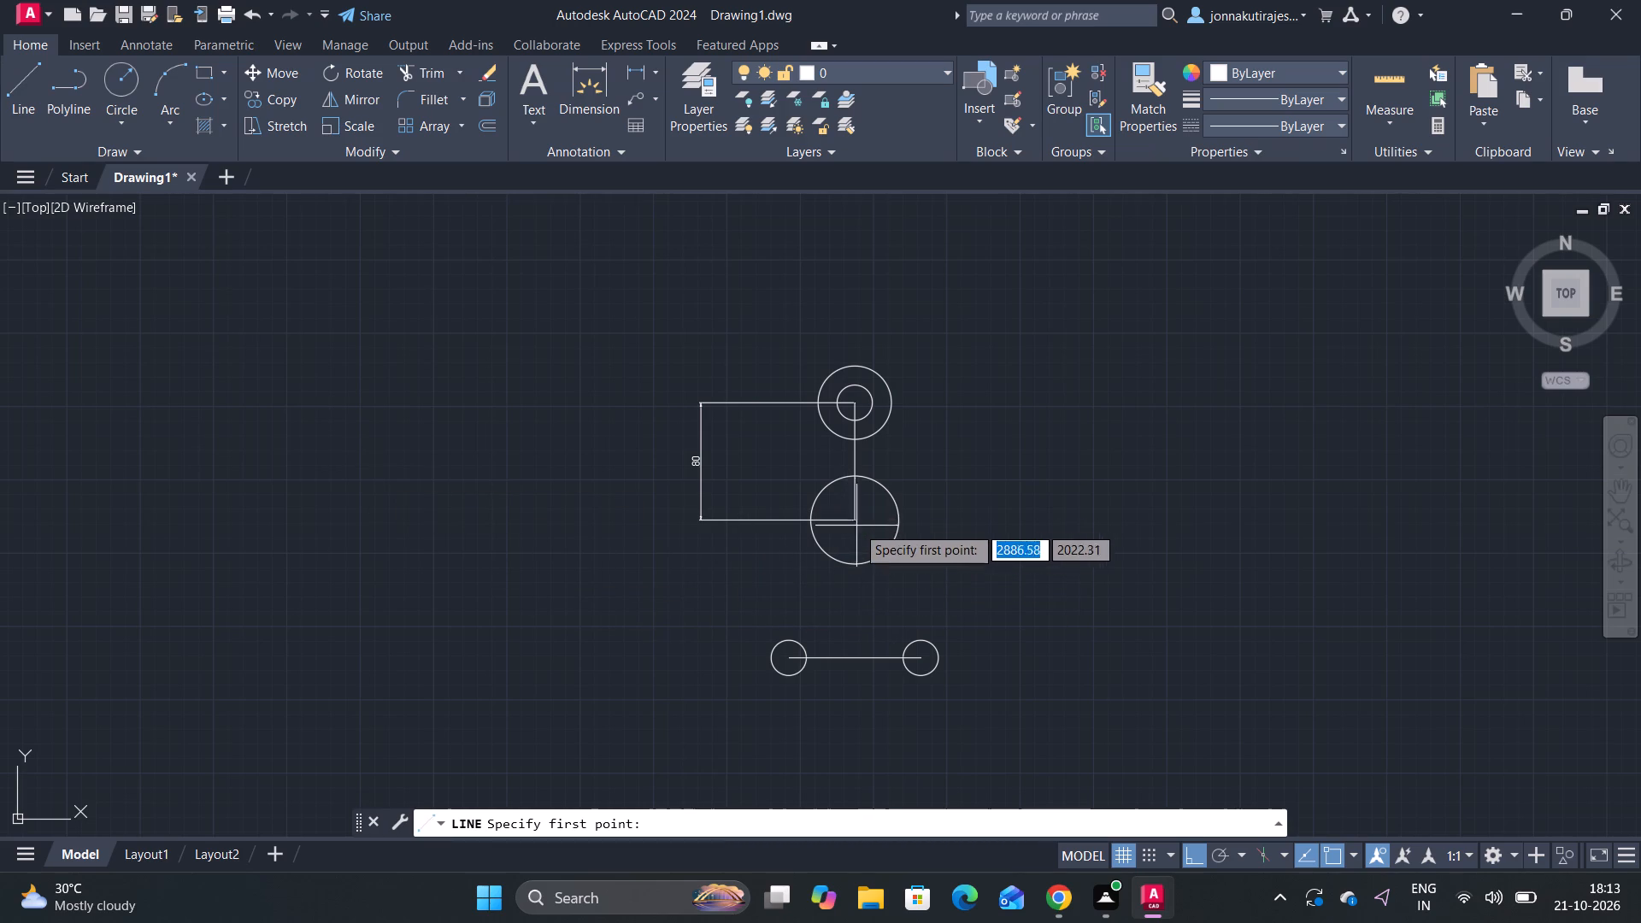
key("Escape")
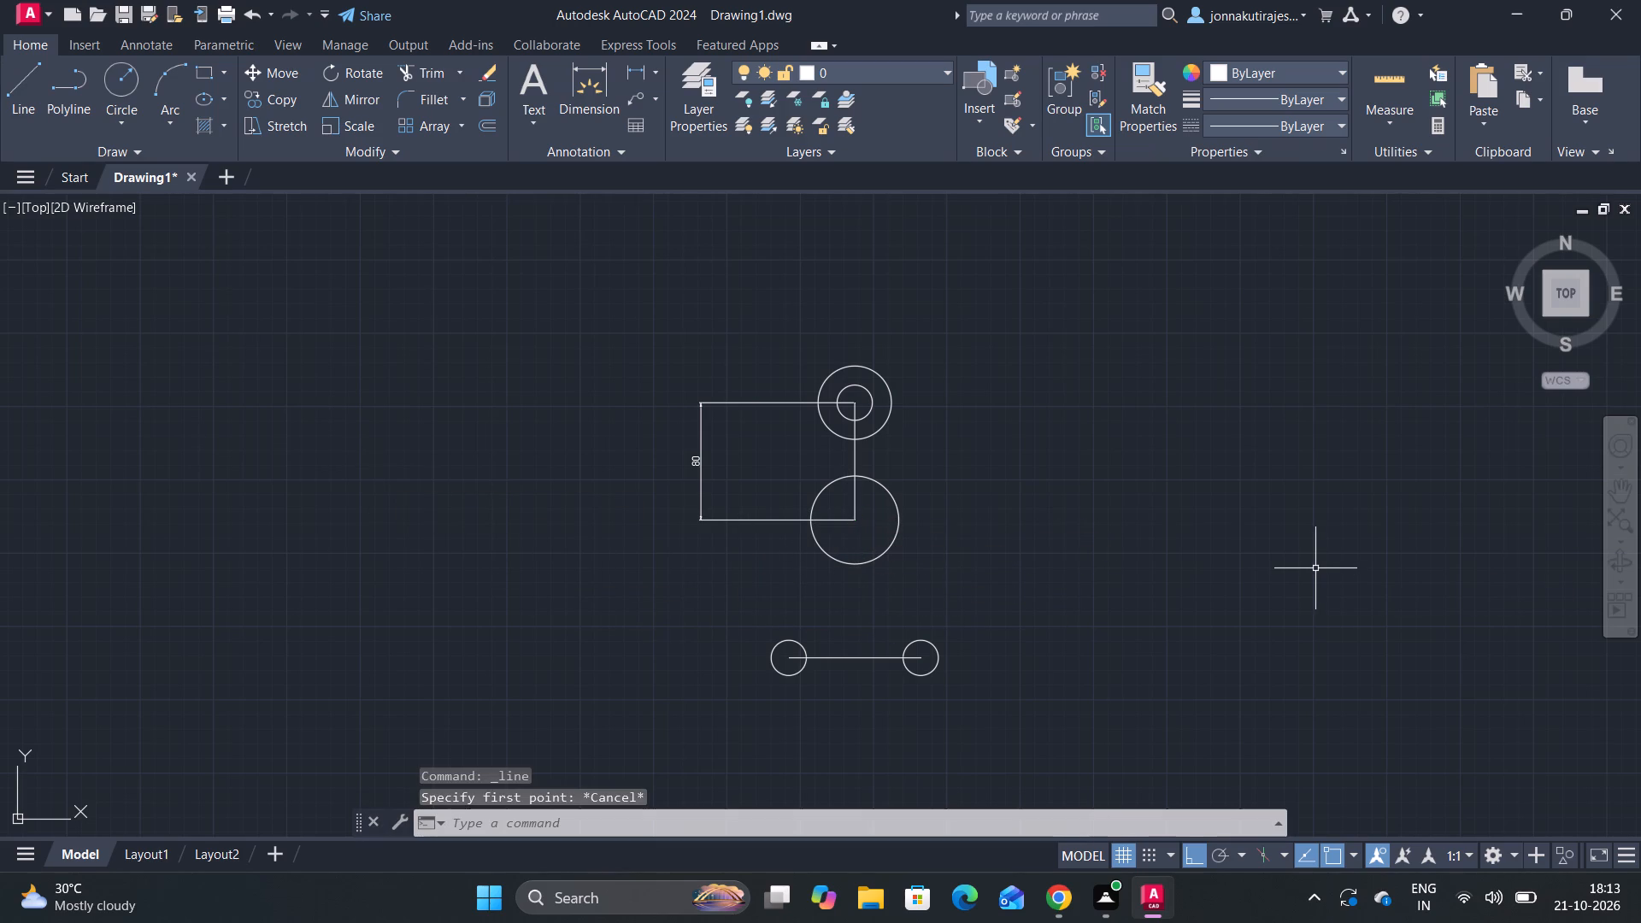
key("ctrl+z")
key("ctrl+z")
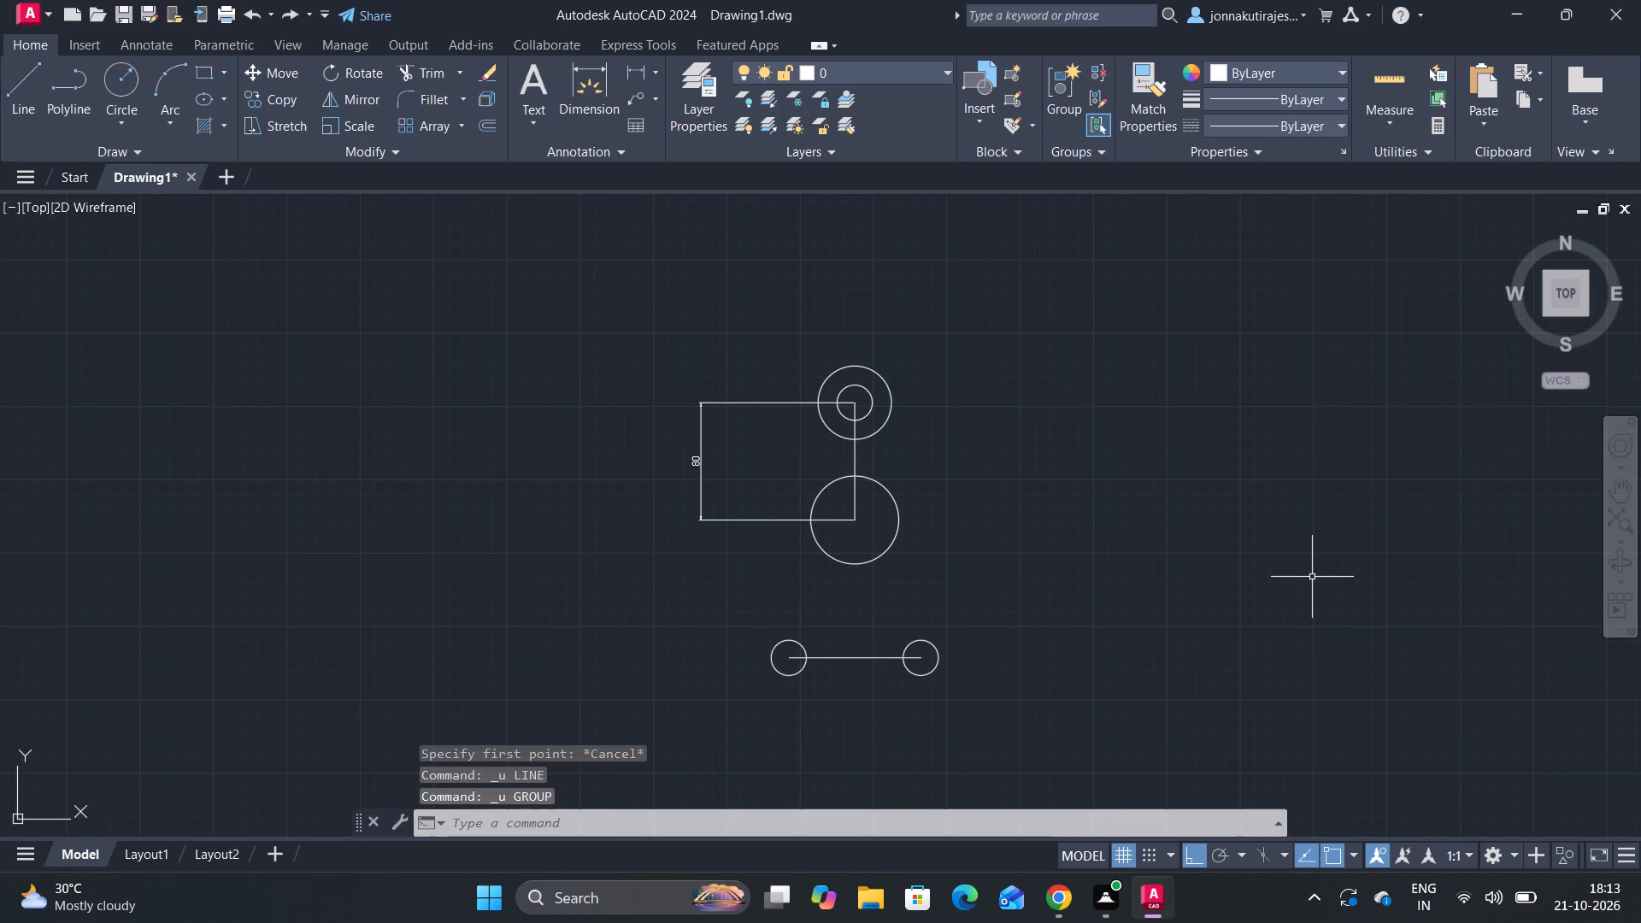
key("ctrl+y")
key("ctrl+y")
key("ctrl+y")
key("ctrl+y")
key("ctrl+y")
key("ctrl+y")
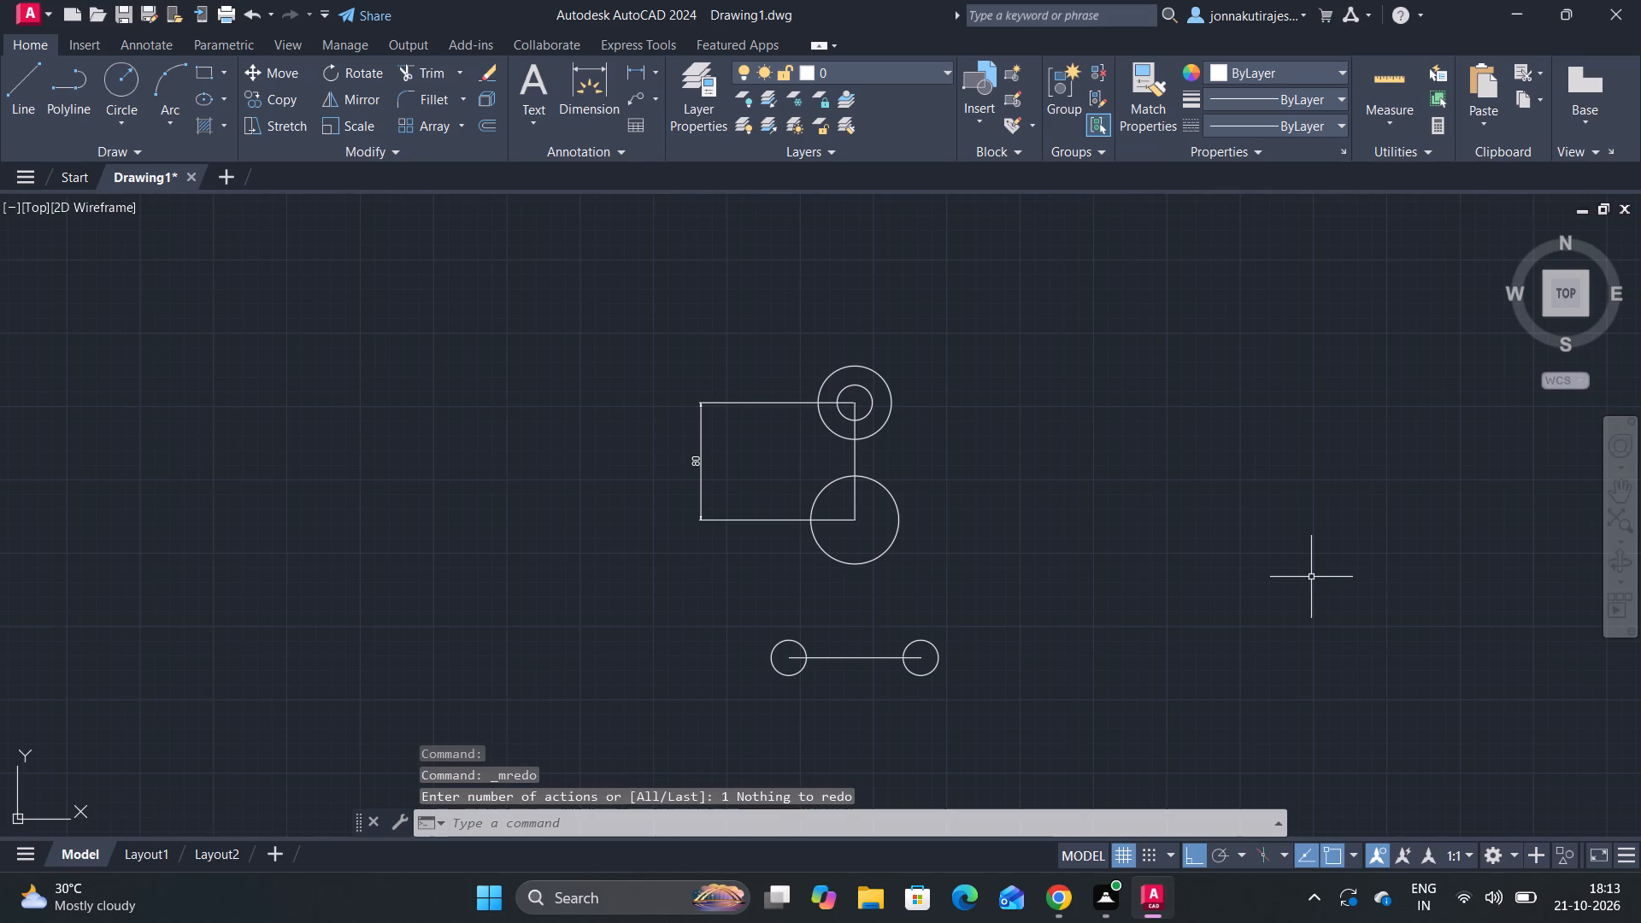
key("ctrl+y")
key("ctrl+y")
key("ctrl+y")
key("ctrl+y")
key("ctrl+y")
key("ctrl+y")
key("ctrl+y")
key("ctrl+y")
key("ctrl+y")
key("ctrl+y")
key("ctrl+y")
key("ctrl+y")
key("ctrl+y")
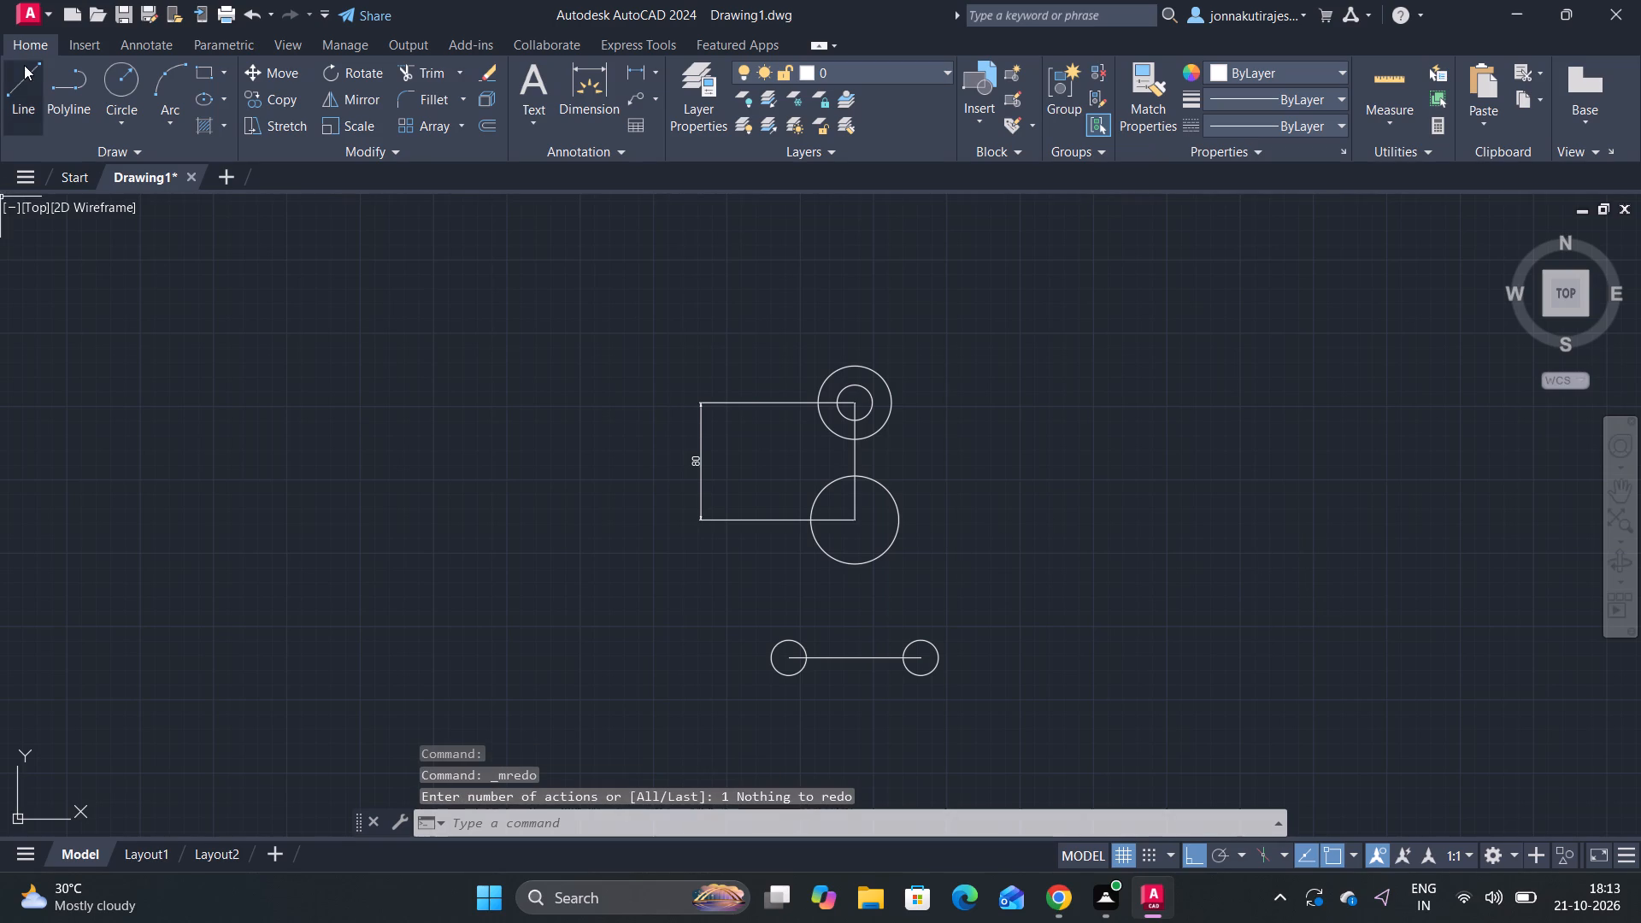
Draw a vertical line straight down from the middle circle's centre toward the bottom circles.
left_click(25, 65)
scroll(841, 562, "up", 1)
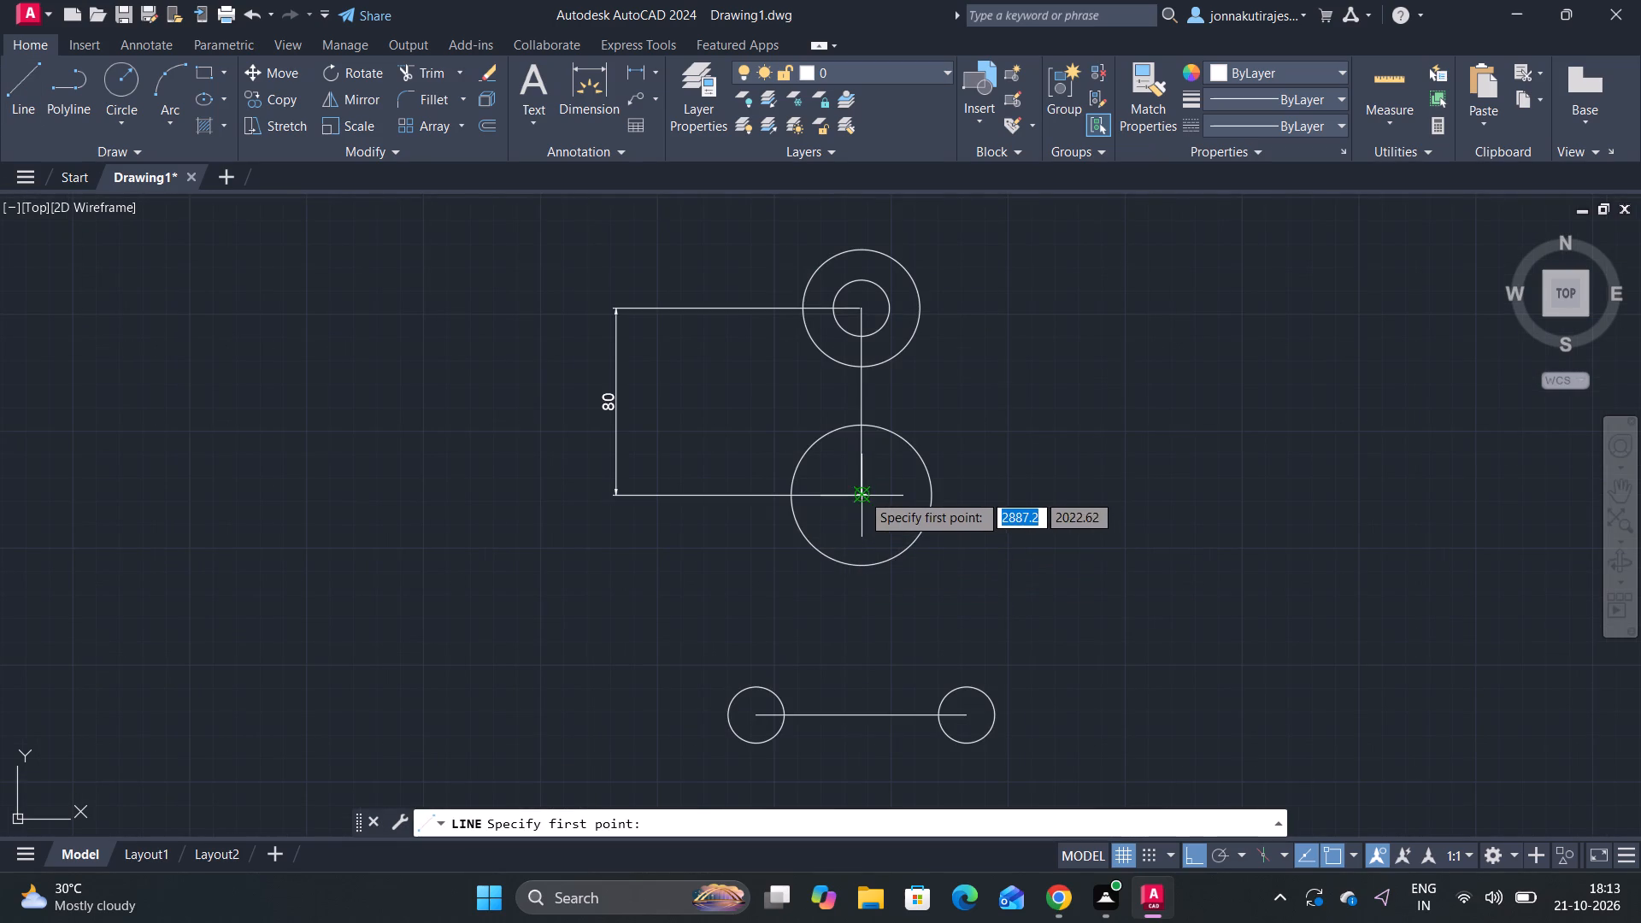
left_click(861, 492)
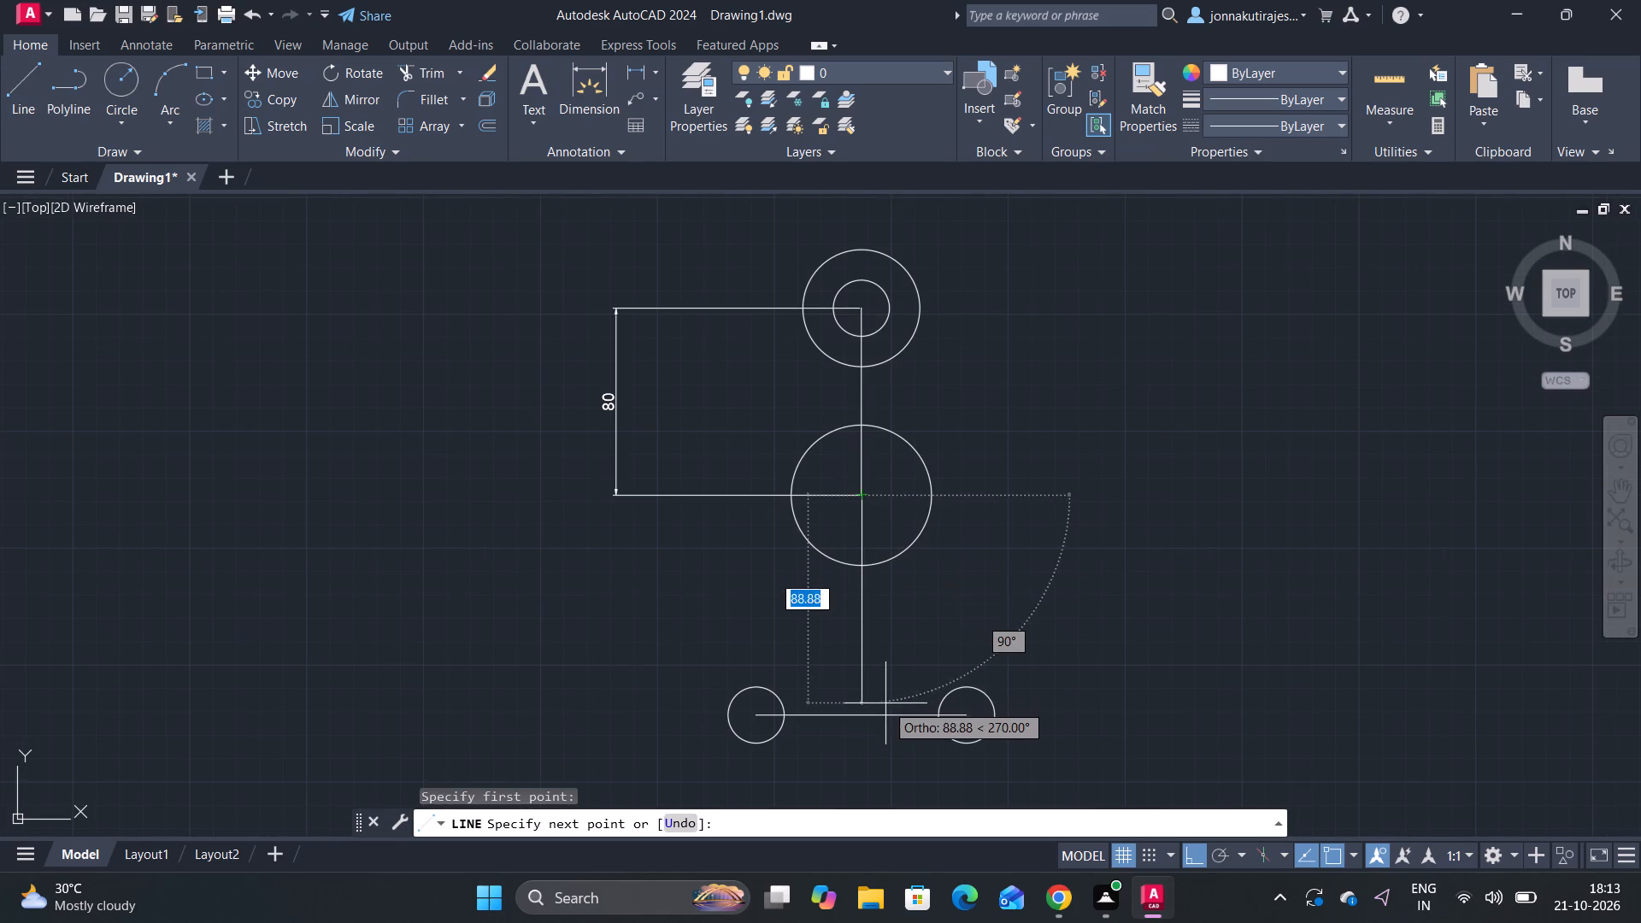
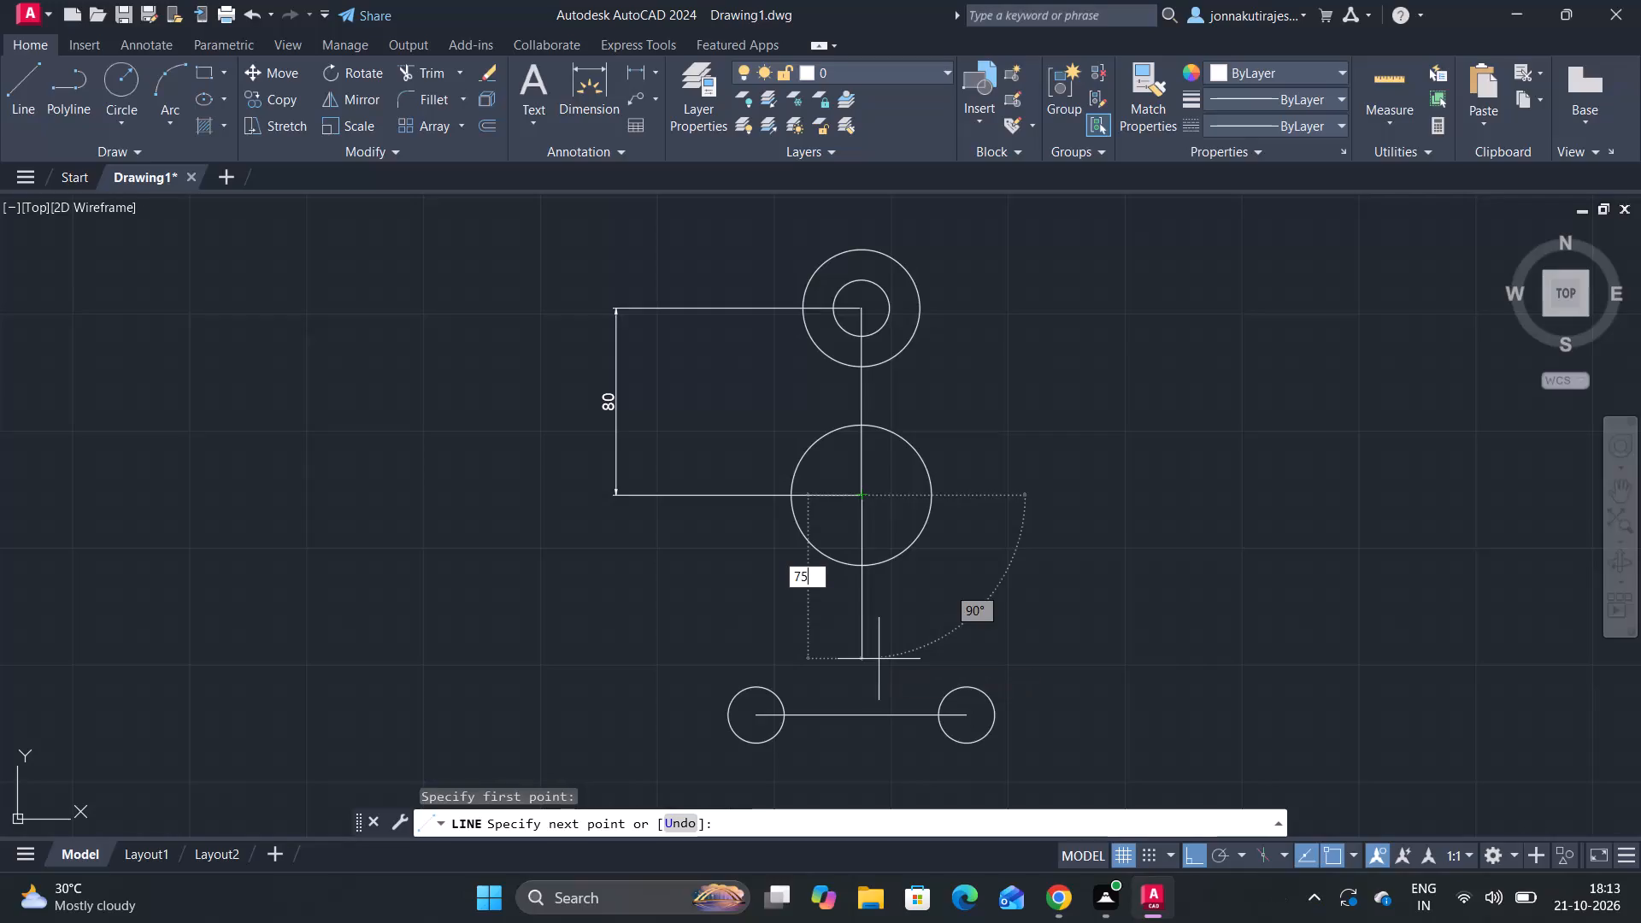
Finish the vertical line running down from the middle circle's centre at a length of 75.
key("Return")
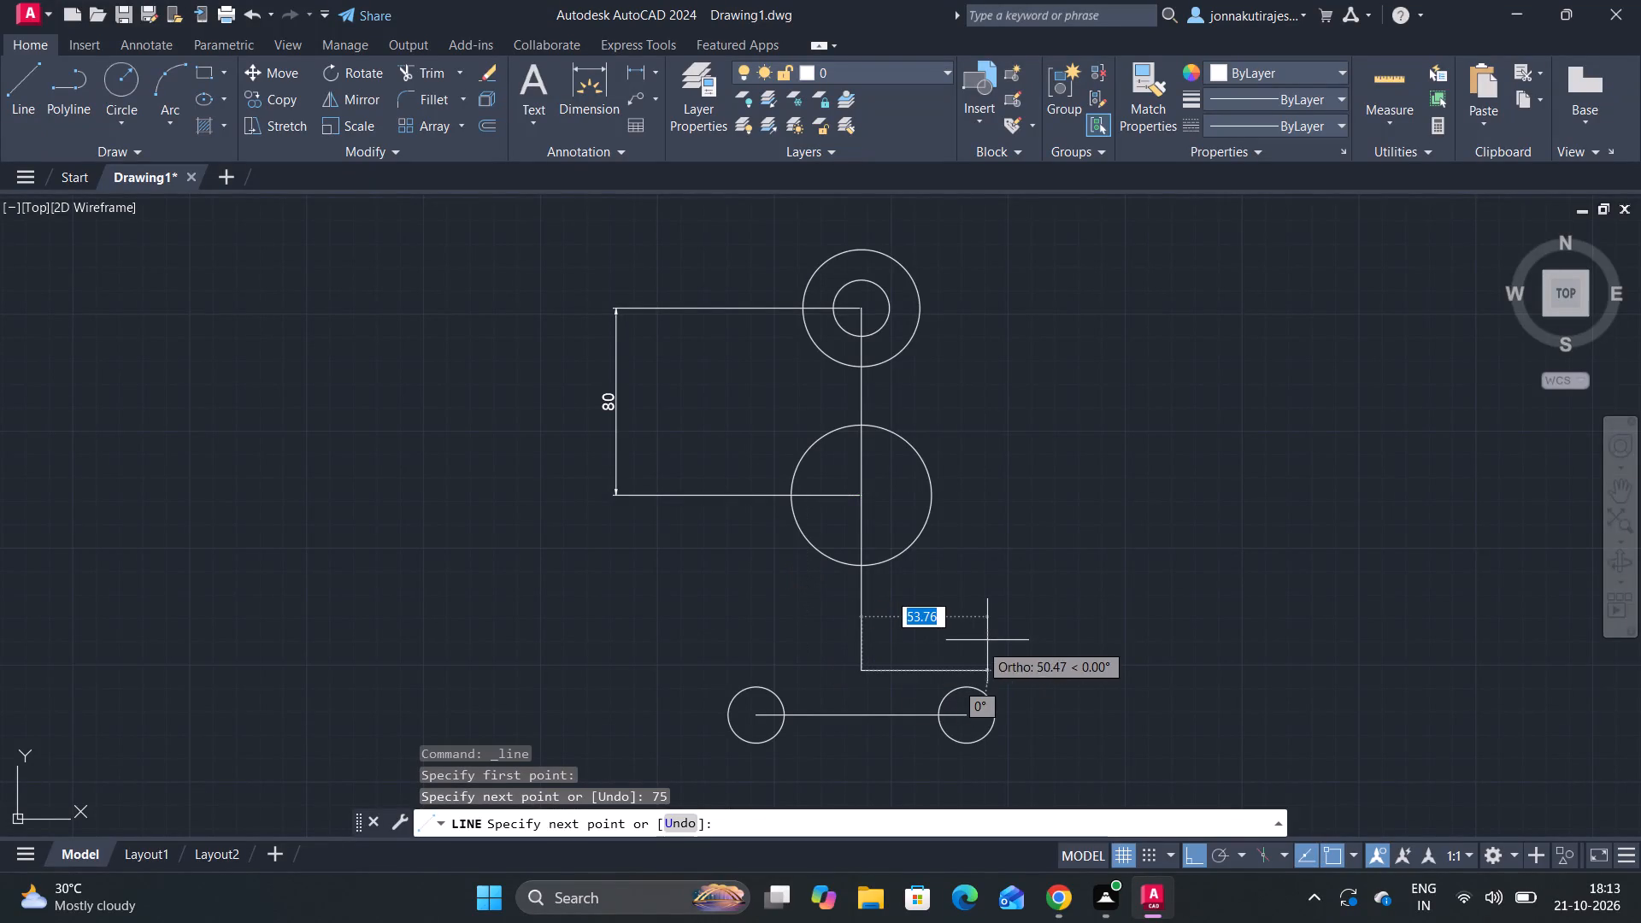
key("Escape")
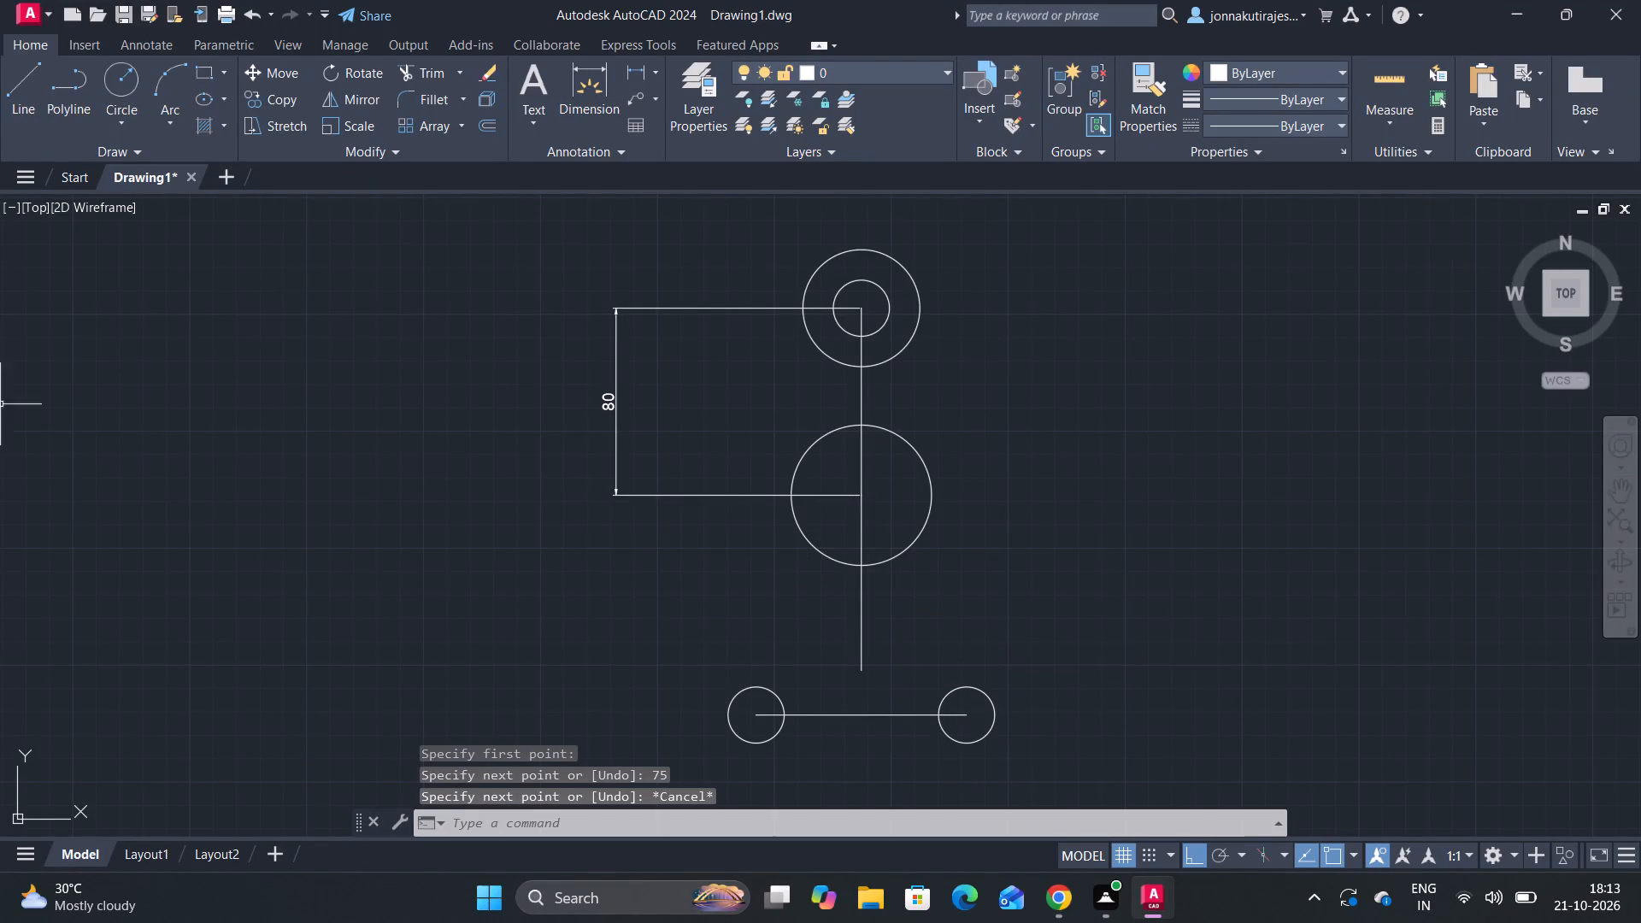
Draw a circle of radius 20 centred on the lower end of the vertical centre line.
left_click(121, 60)
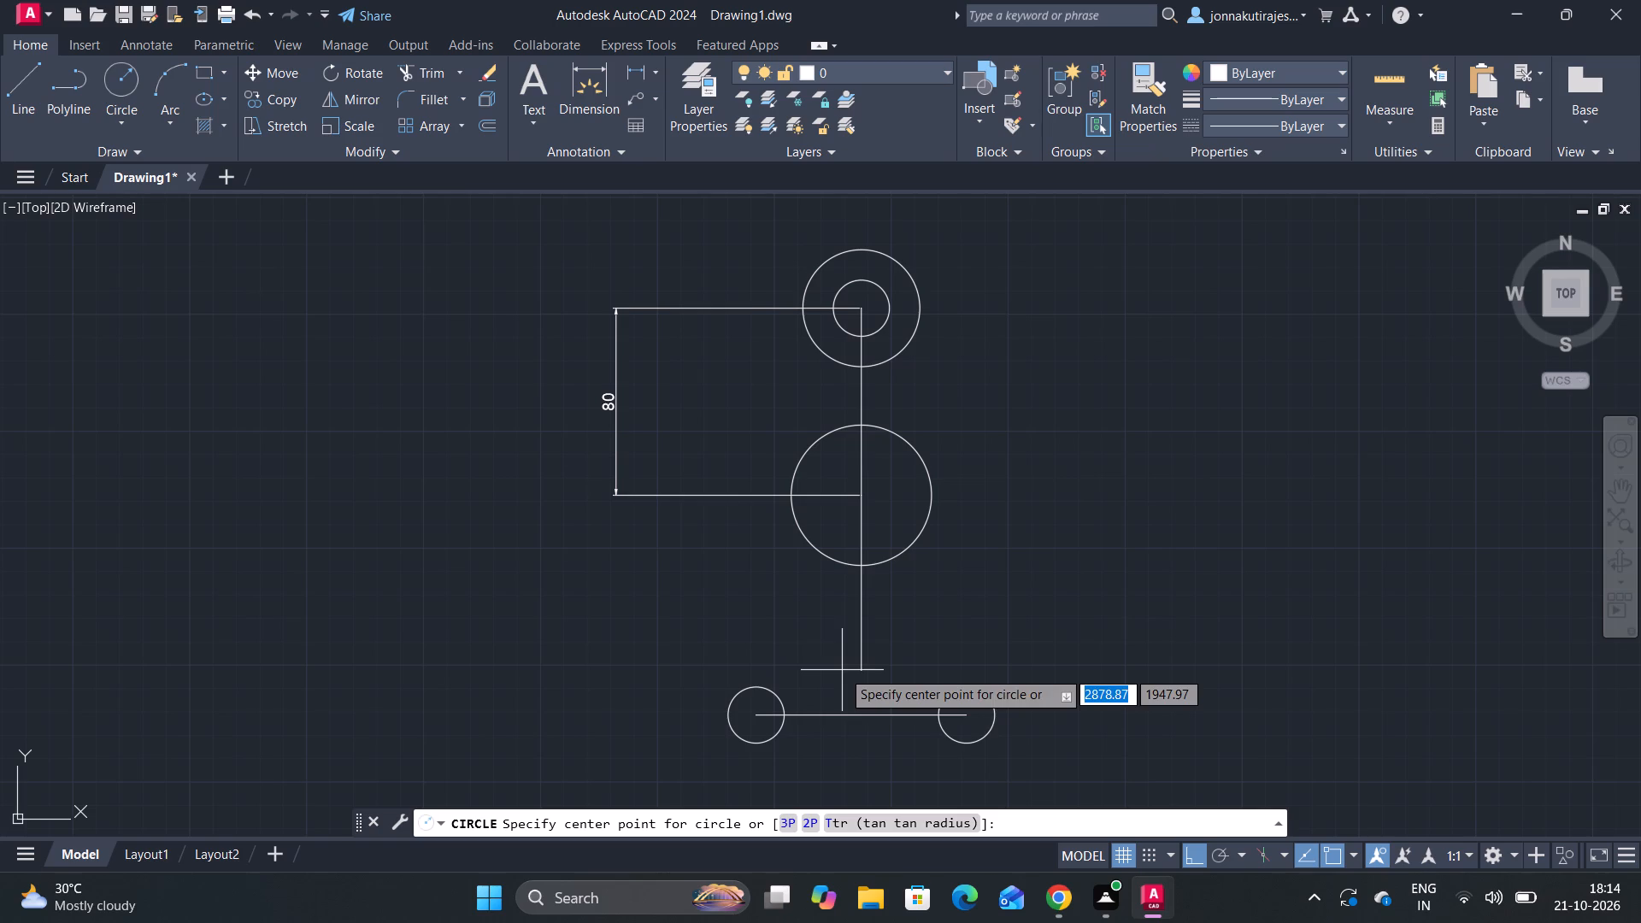
left_click(856, 669)
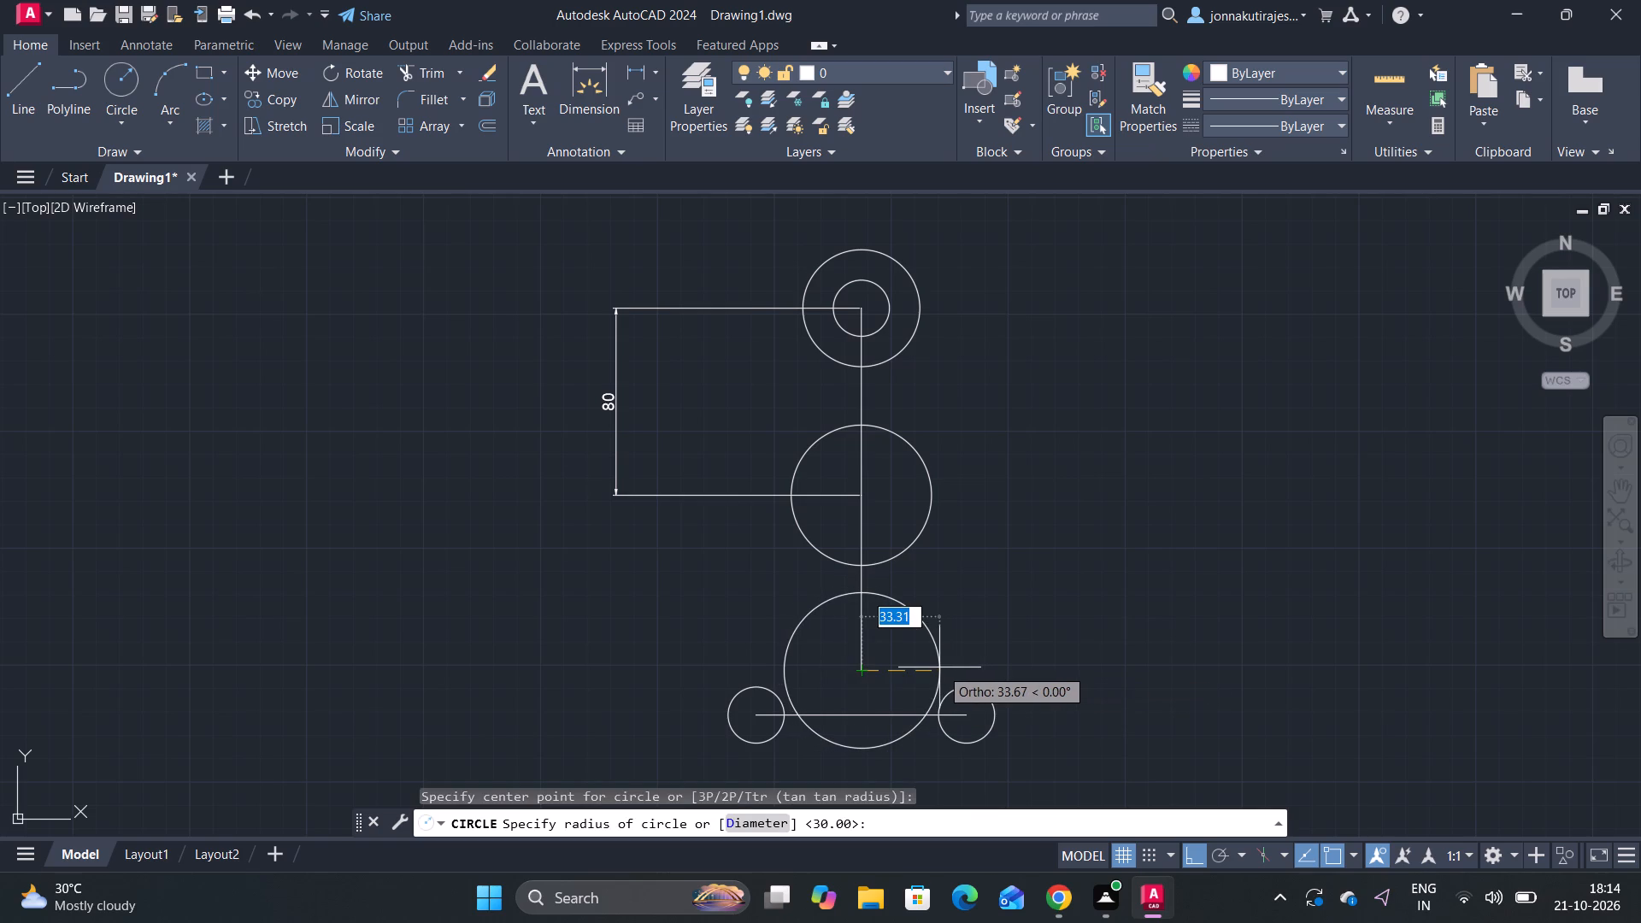
type("20")
key("Return")
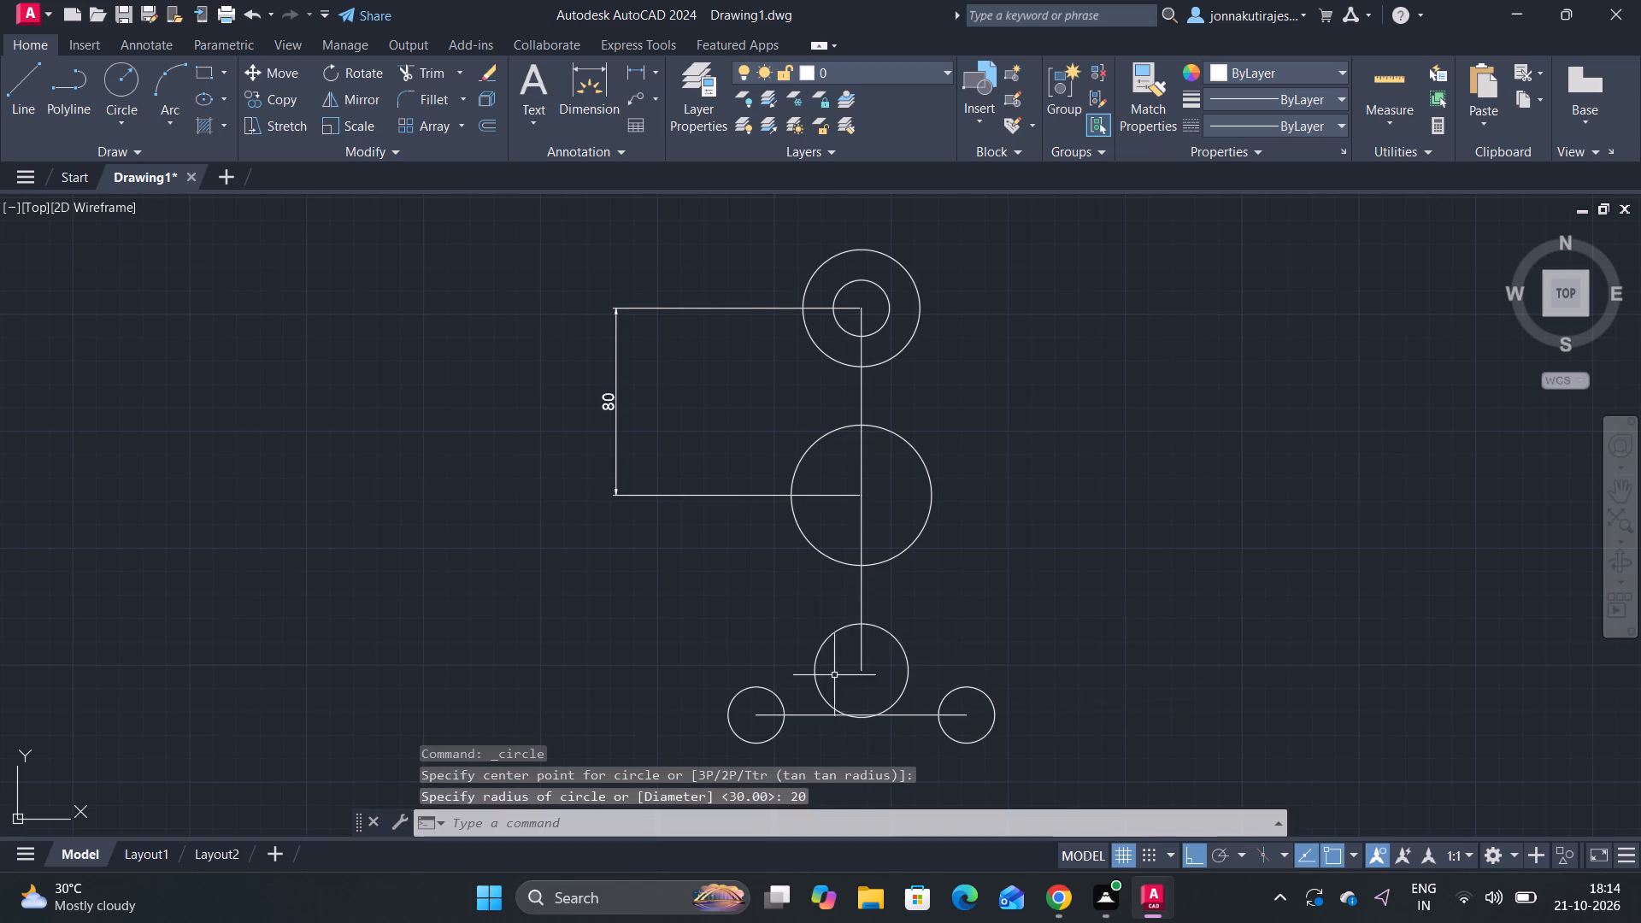
Delete the horizontal line joining the centres of the two small bottom circles.
left_click(919, 714)
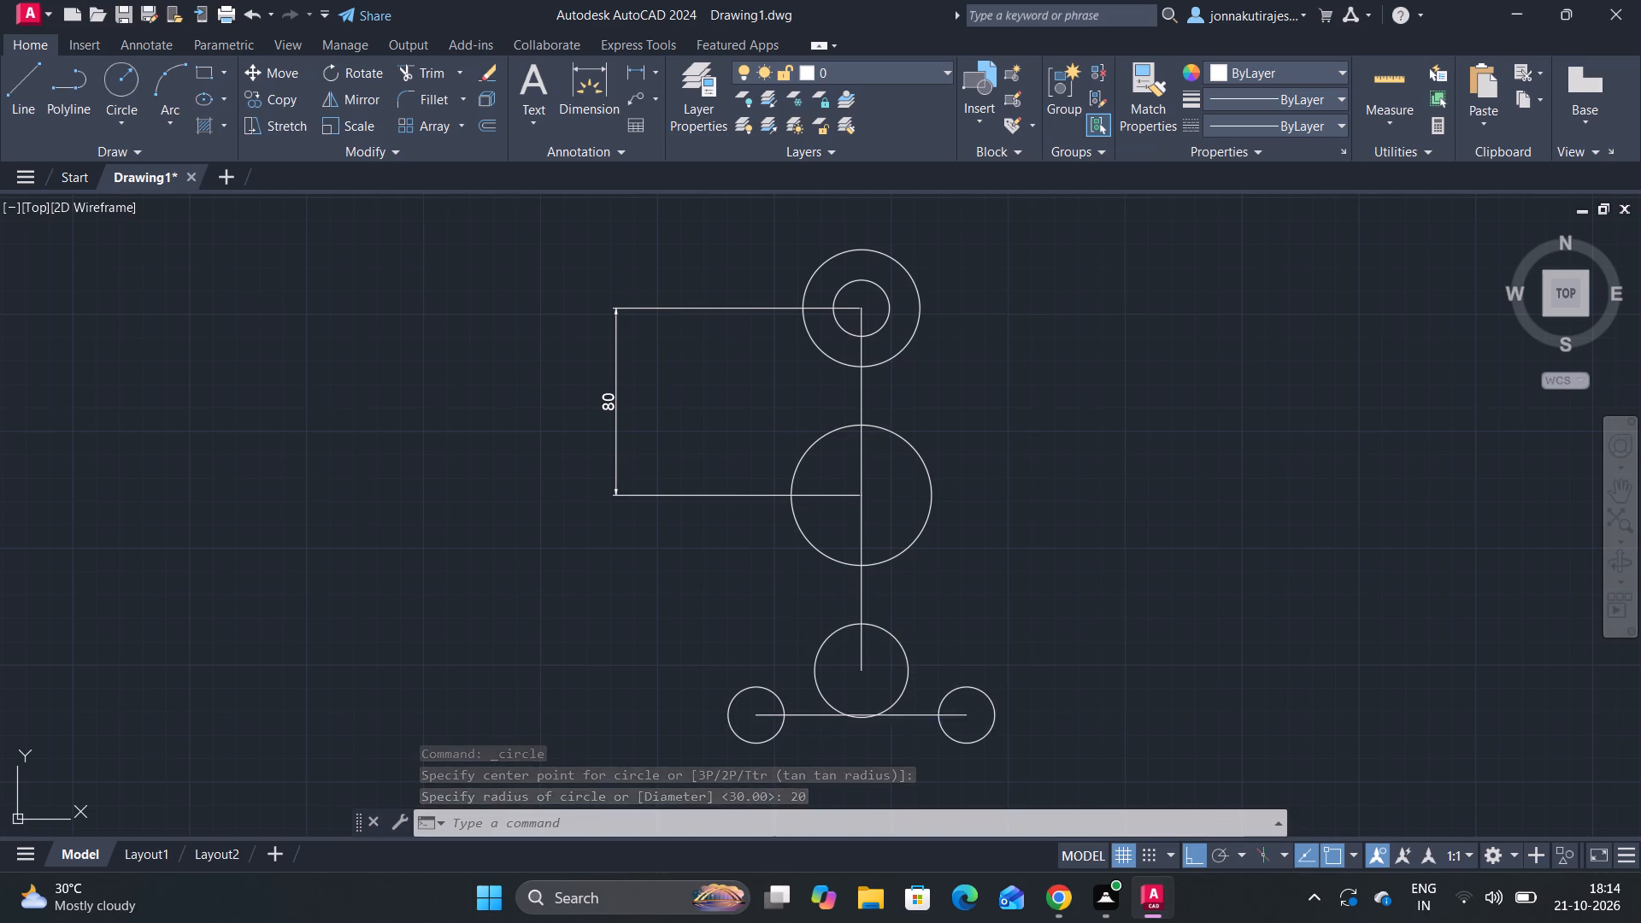
key("Delete")
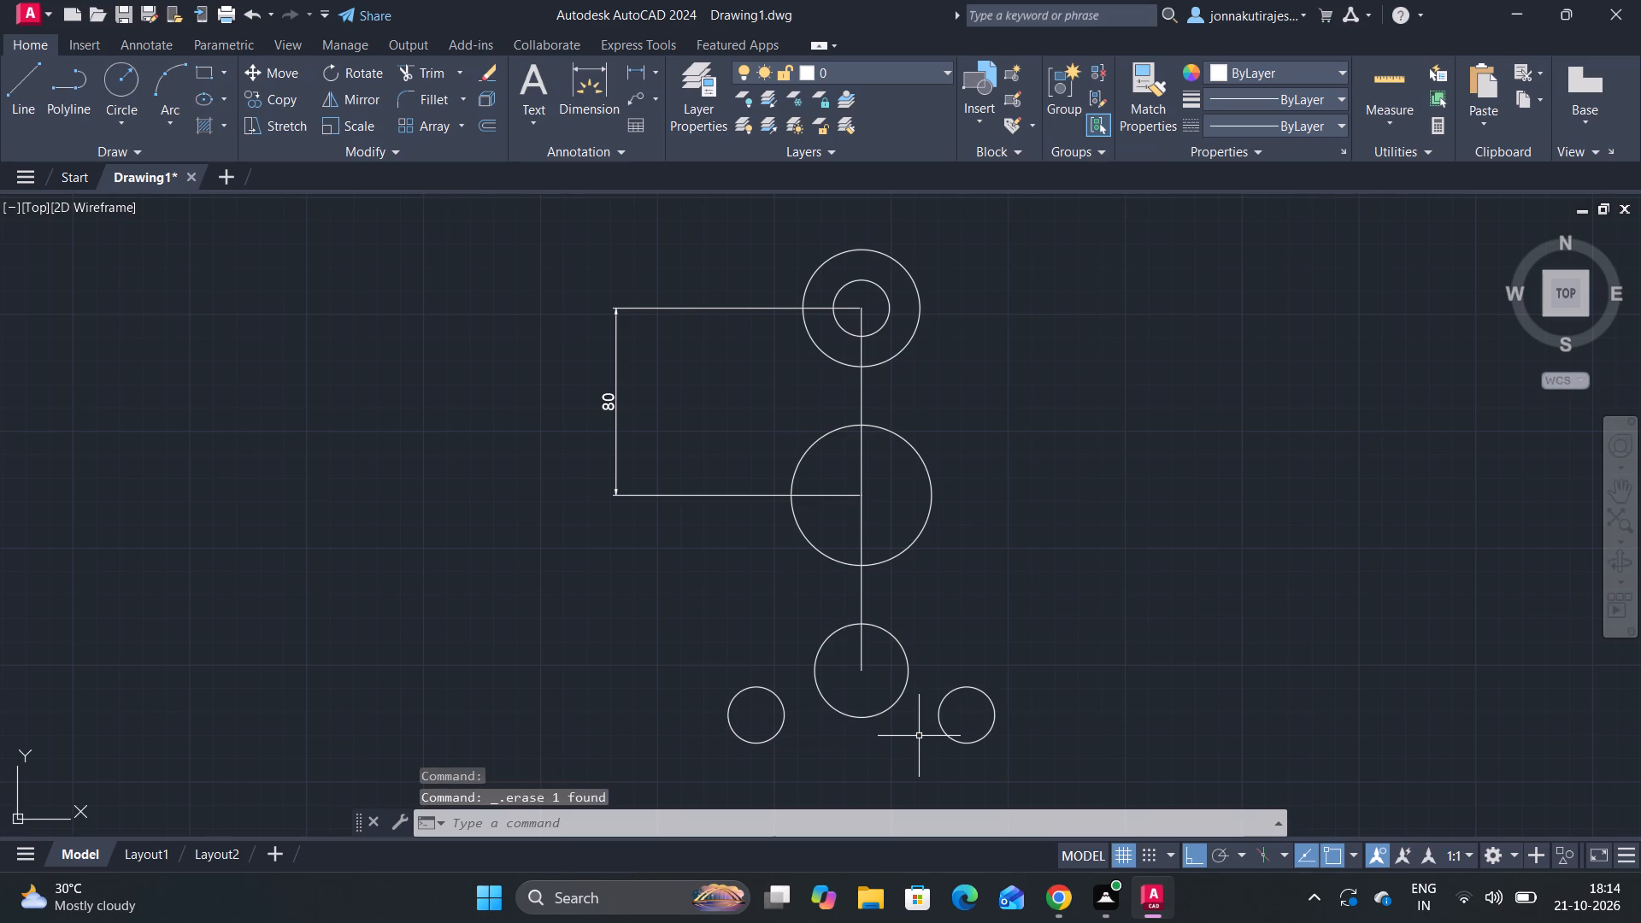
Draw a circle of diameter 90 concentric with the middle circle using Center, Diameter.
scroll(918, 737, "down", 1)
middle_click_drag(918, 736, 955, 597)
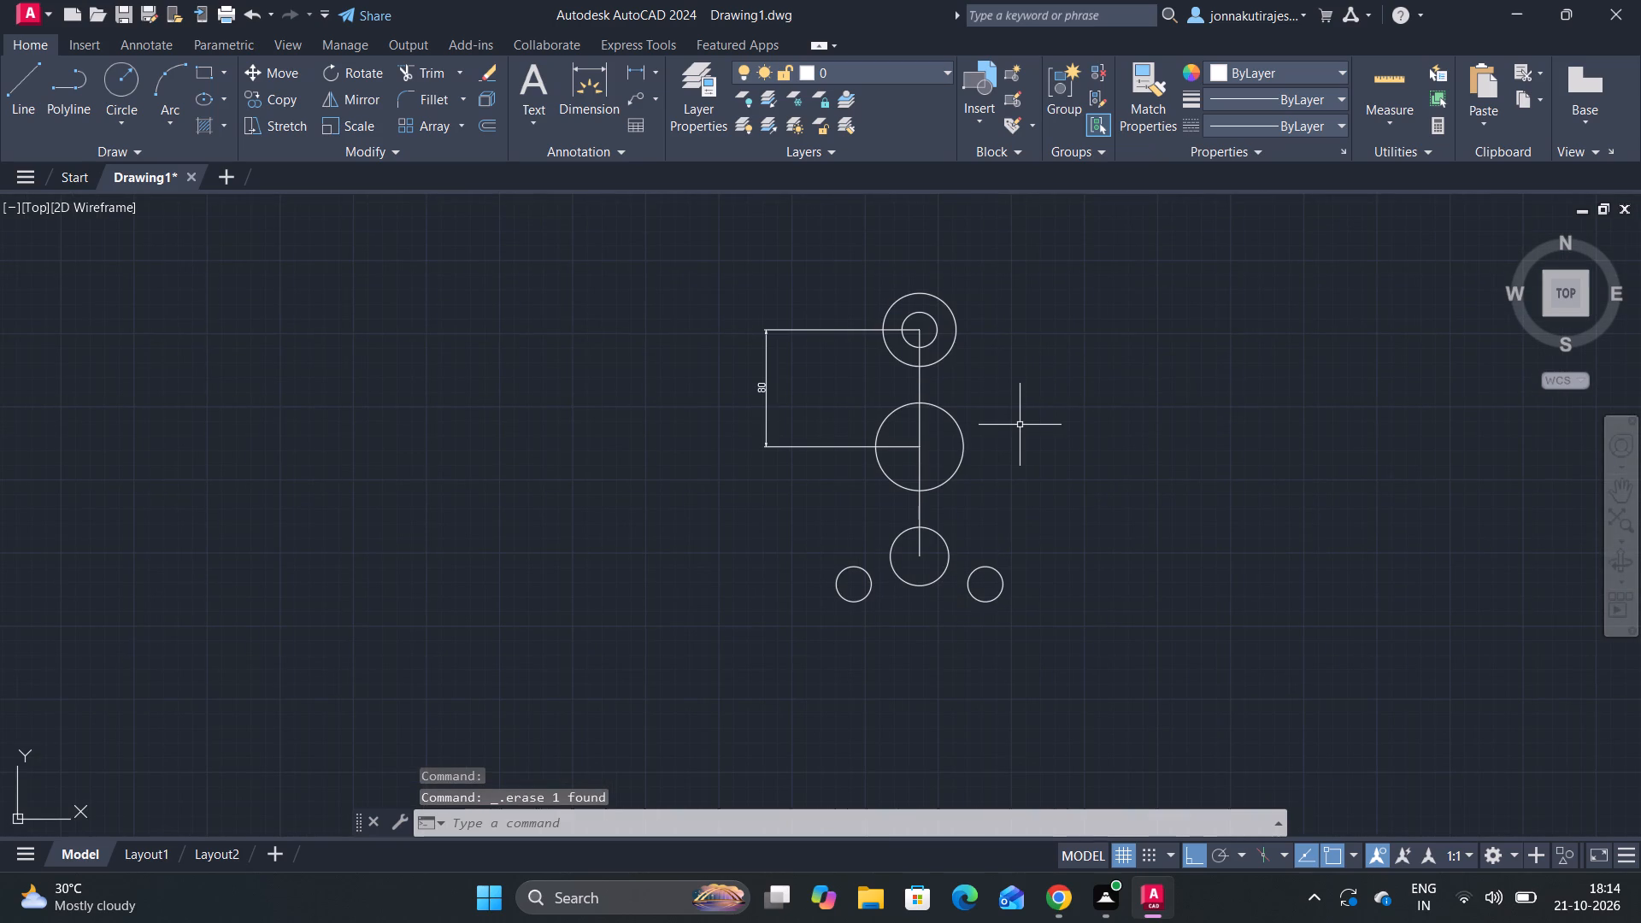
scroll(1020, 426, "up", 1)
scroll(1020, 426, "down", 1)
middle_click_drag(1020, 427, 1023, 403)
left_click(119, 113)
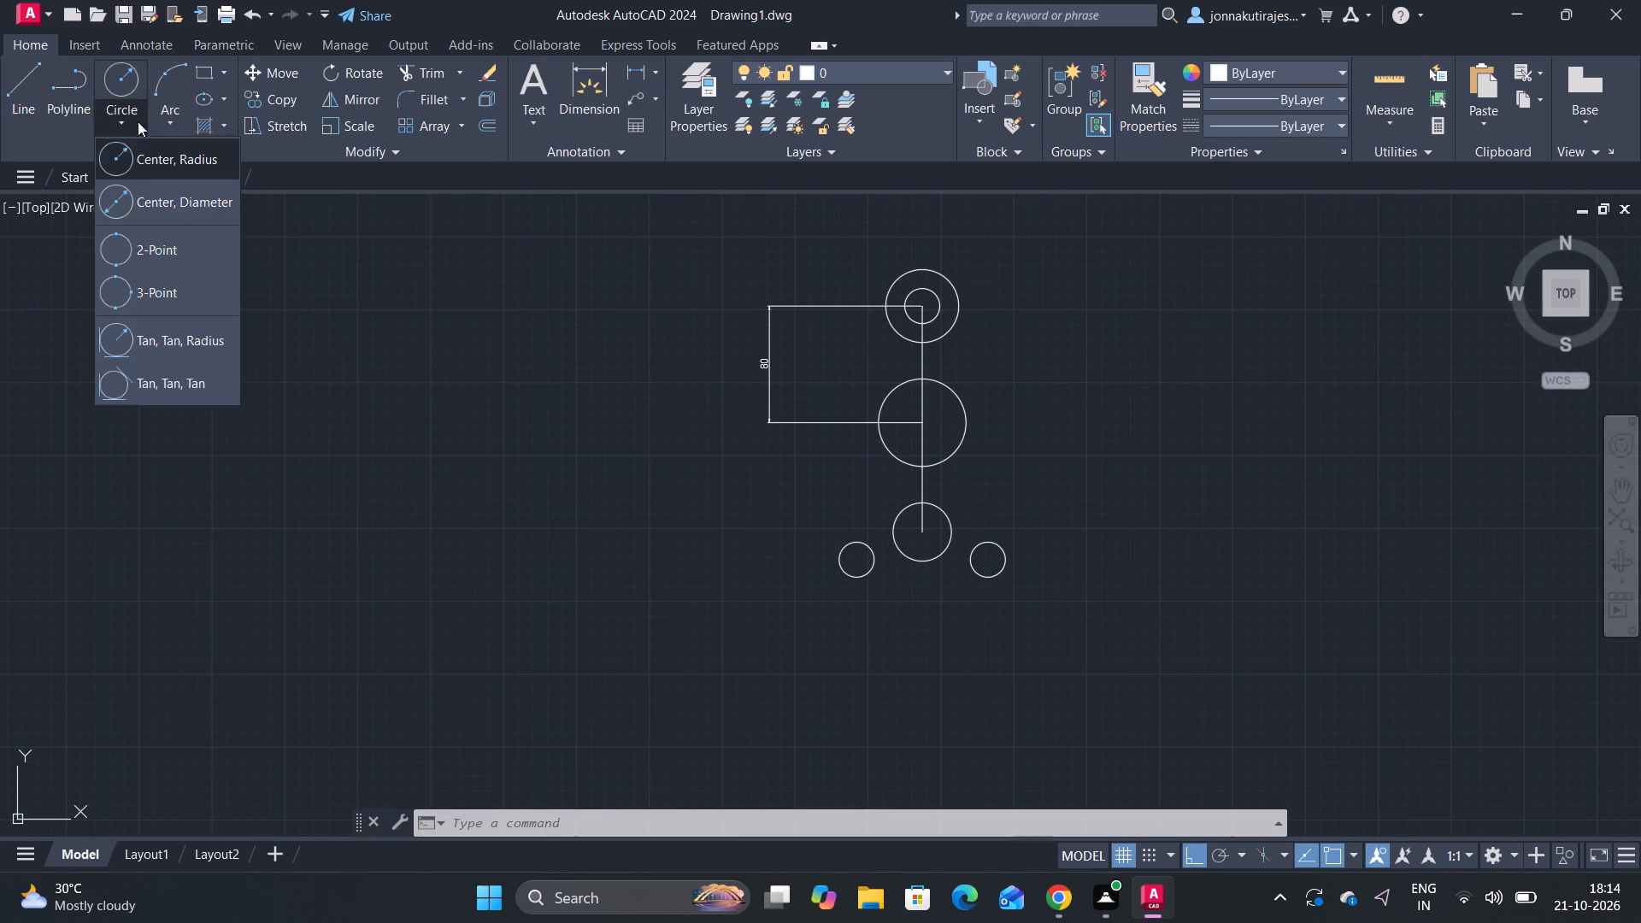
left_click(150, 196)
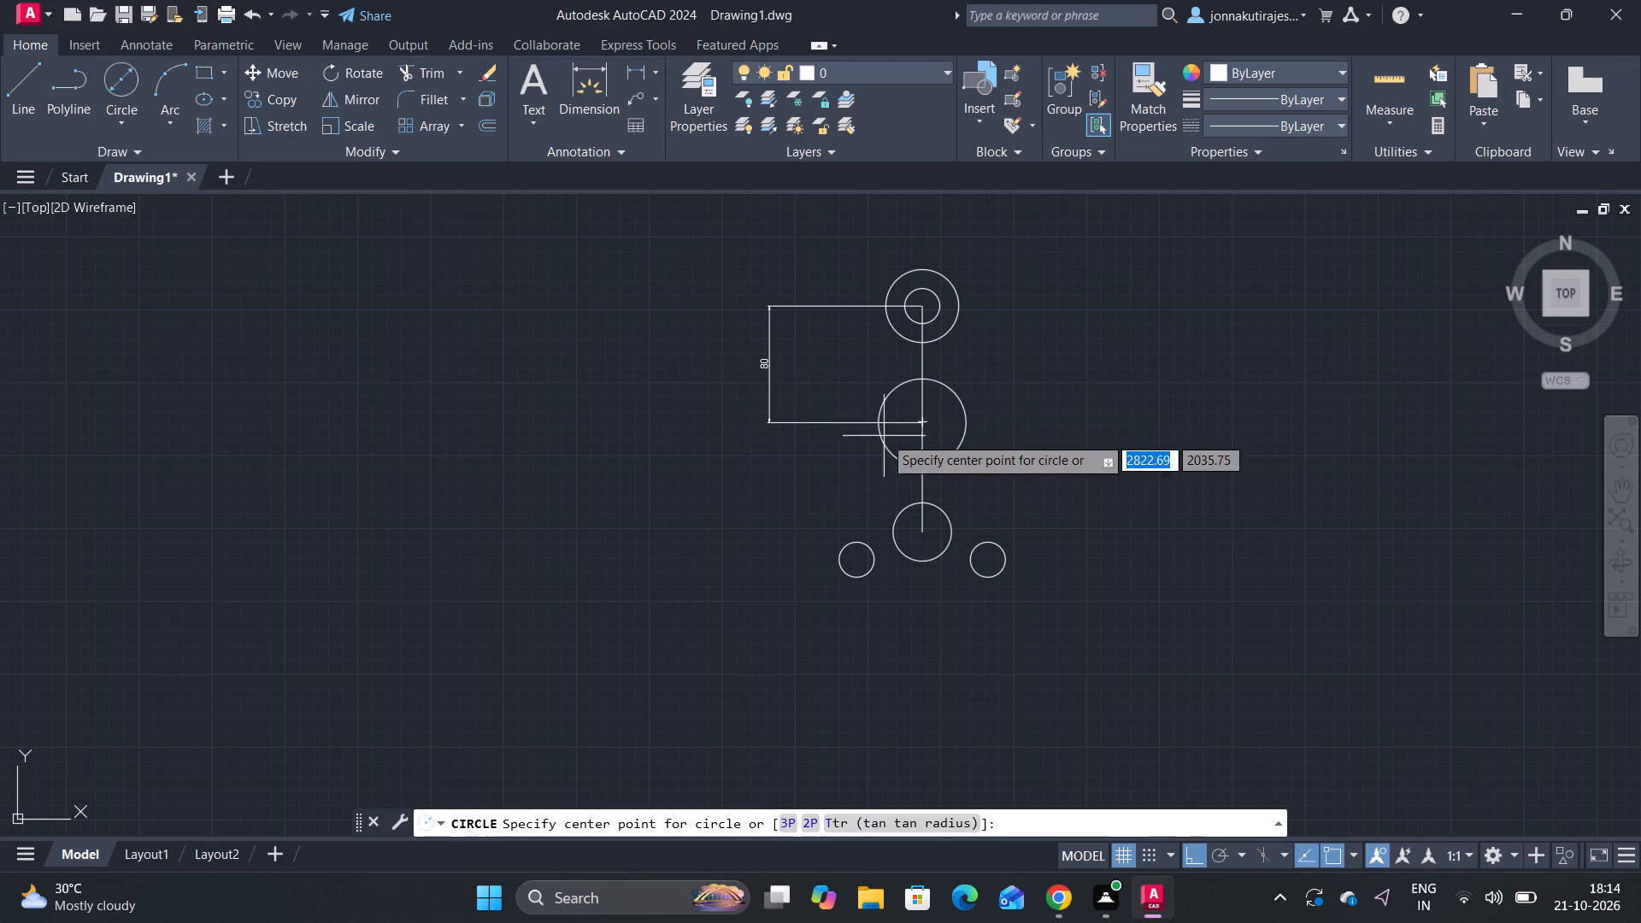
left_click(922, 420)
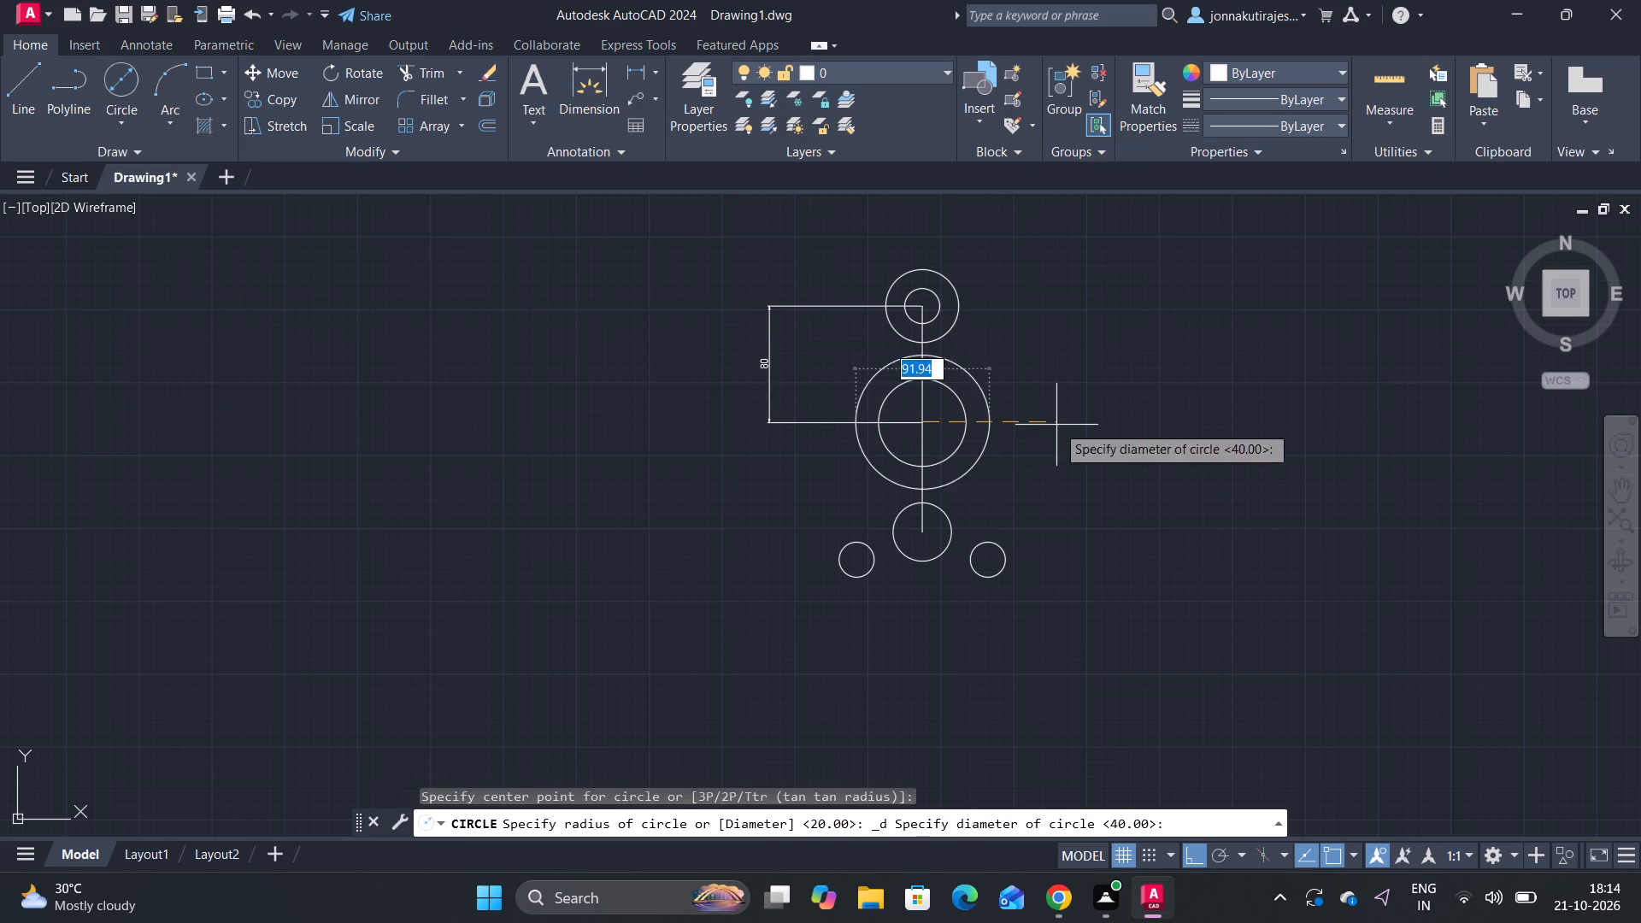
type("90")
key("Return")
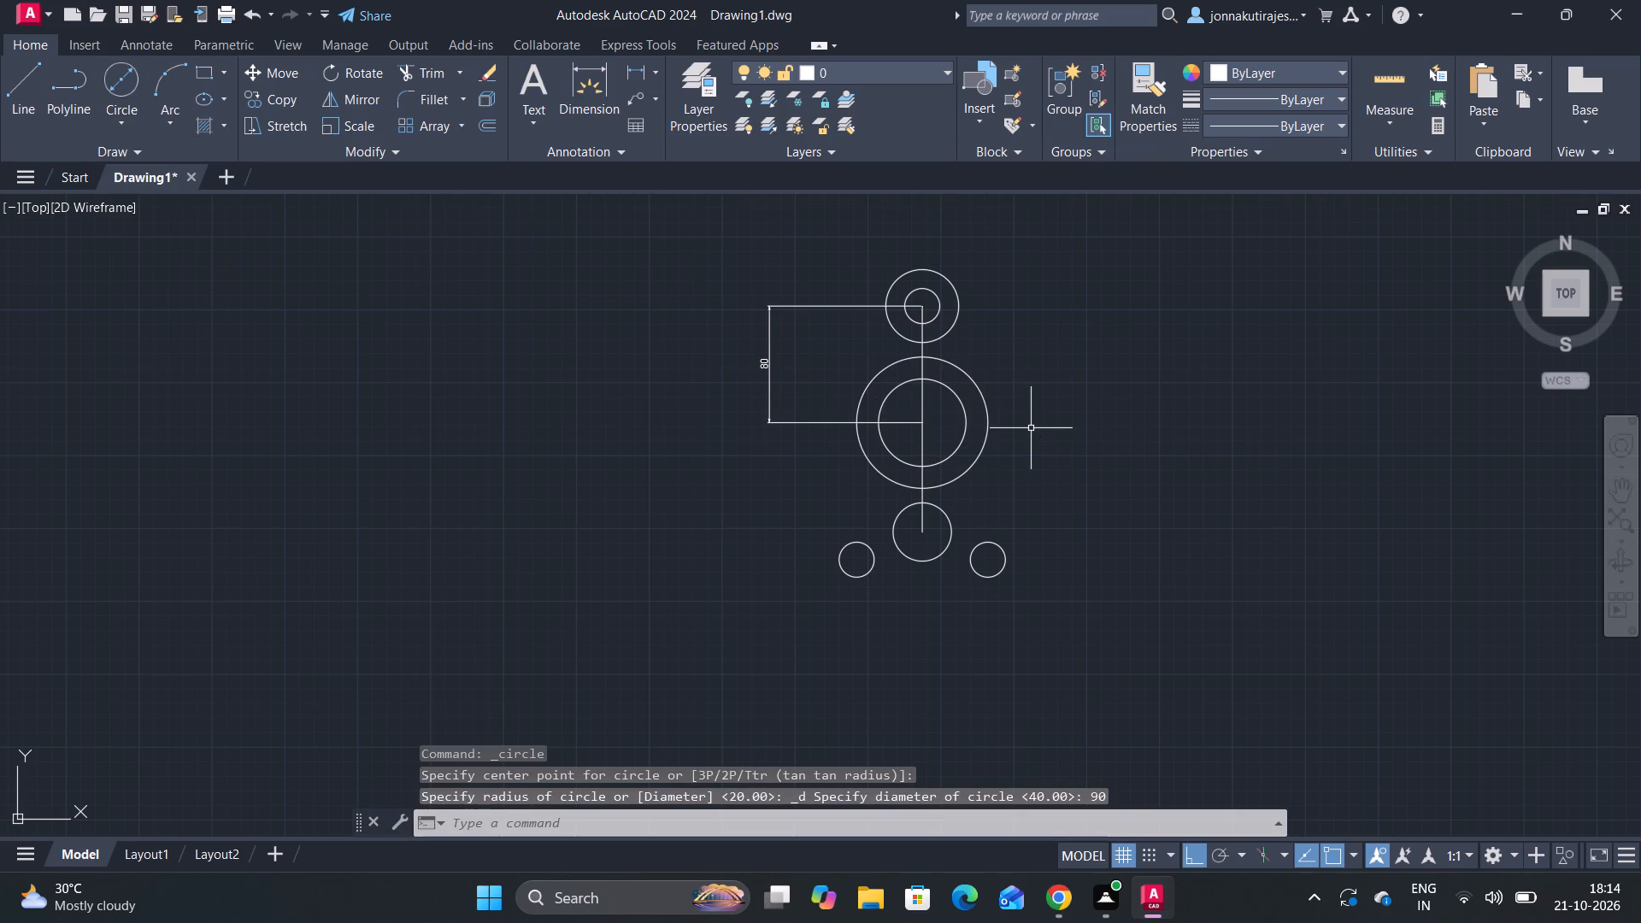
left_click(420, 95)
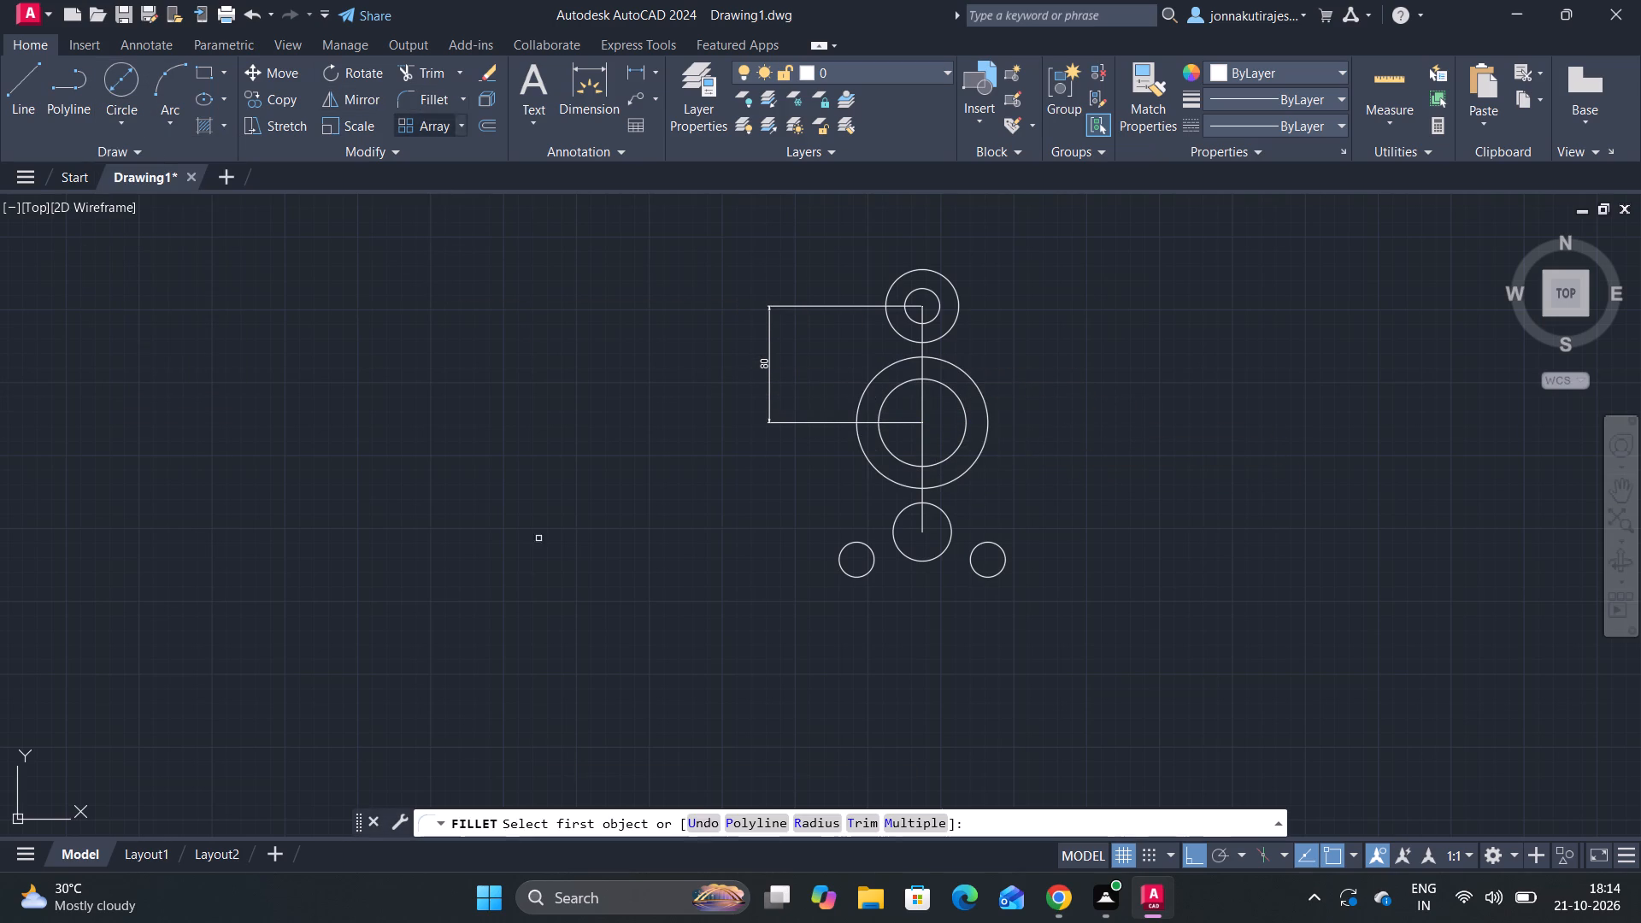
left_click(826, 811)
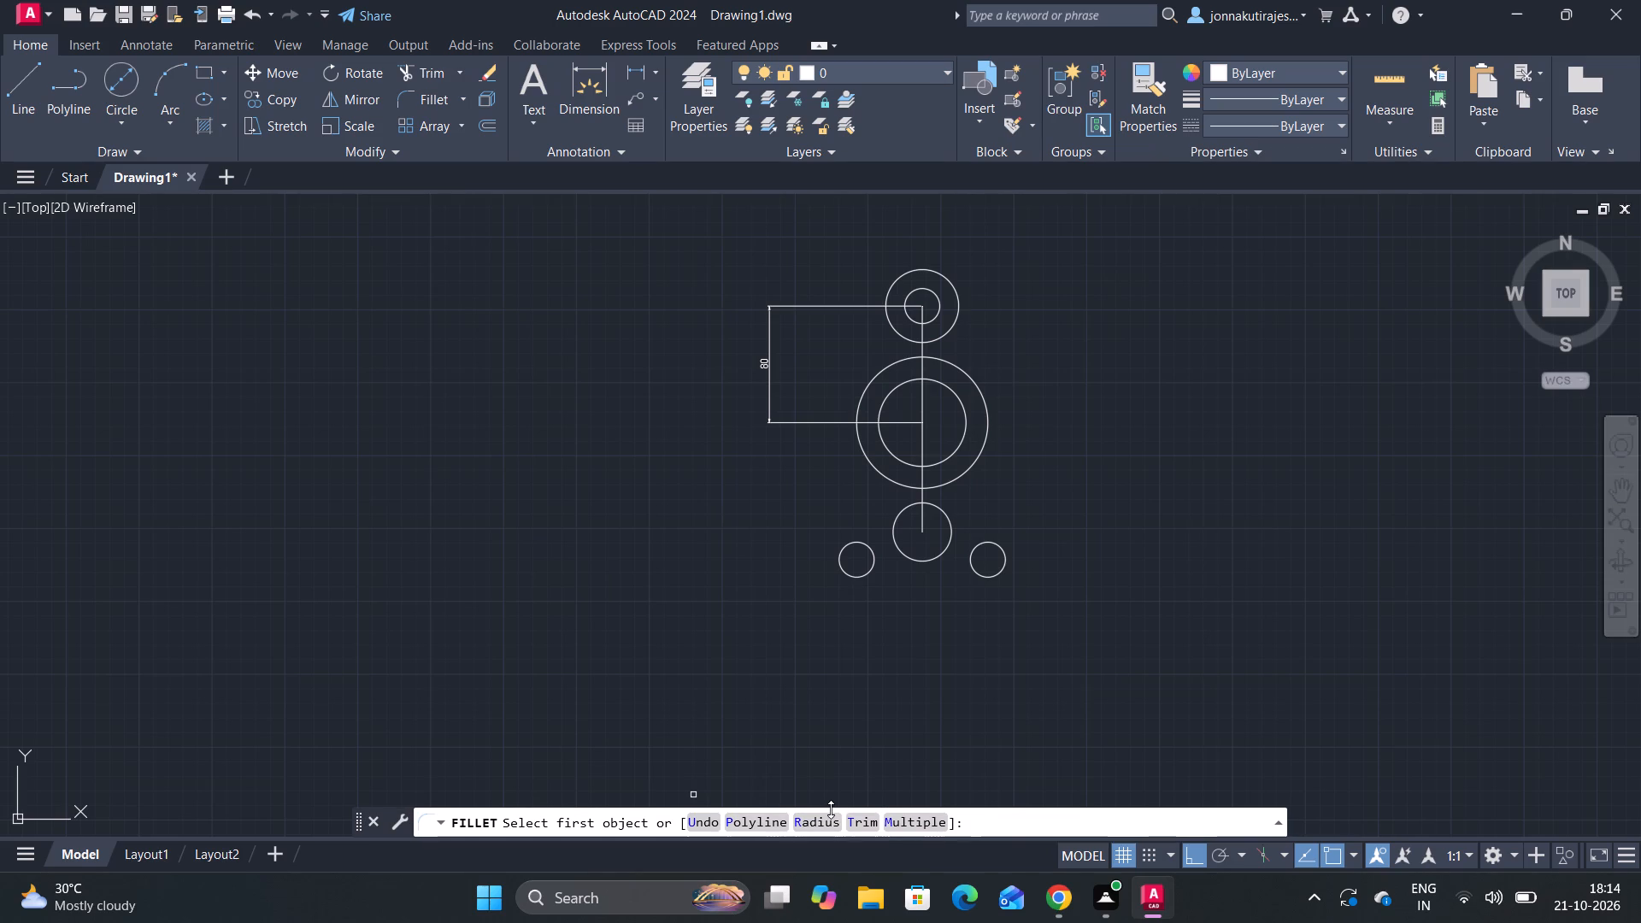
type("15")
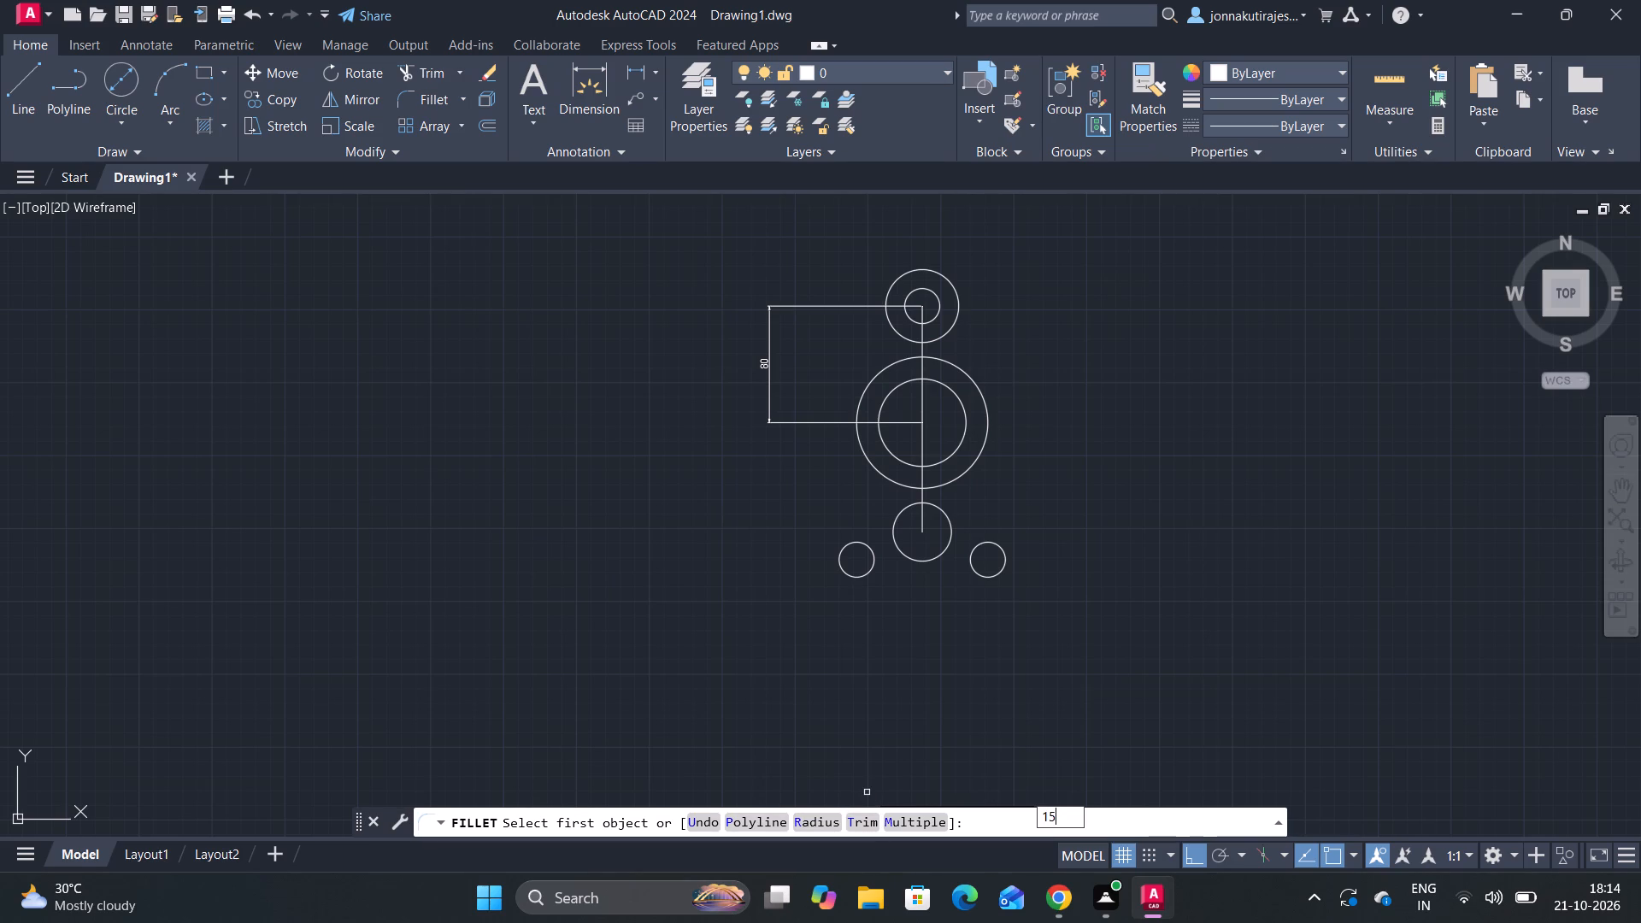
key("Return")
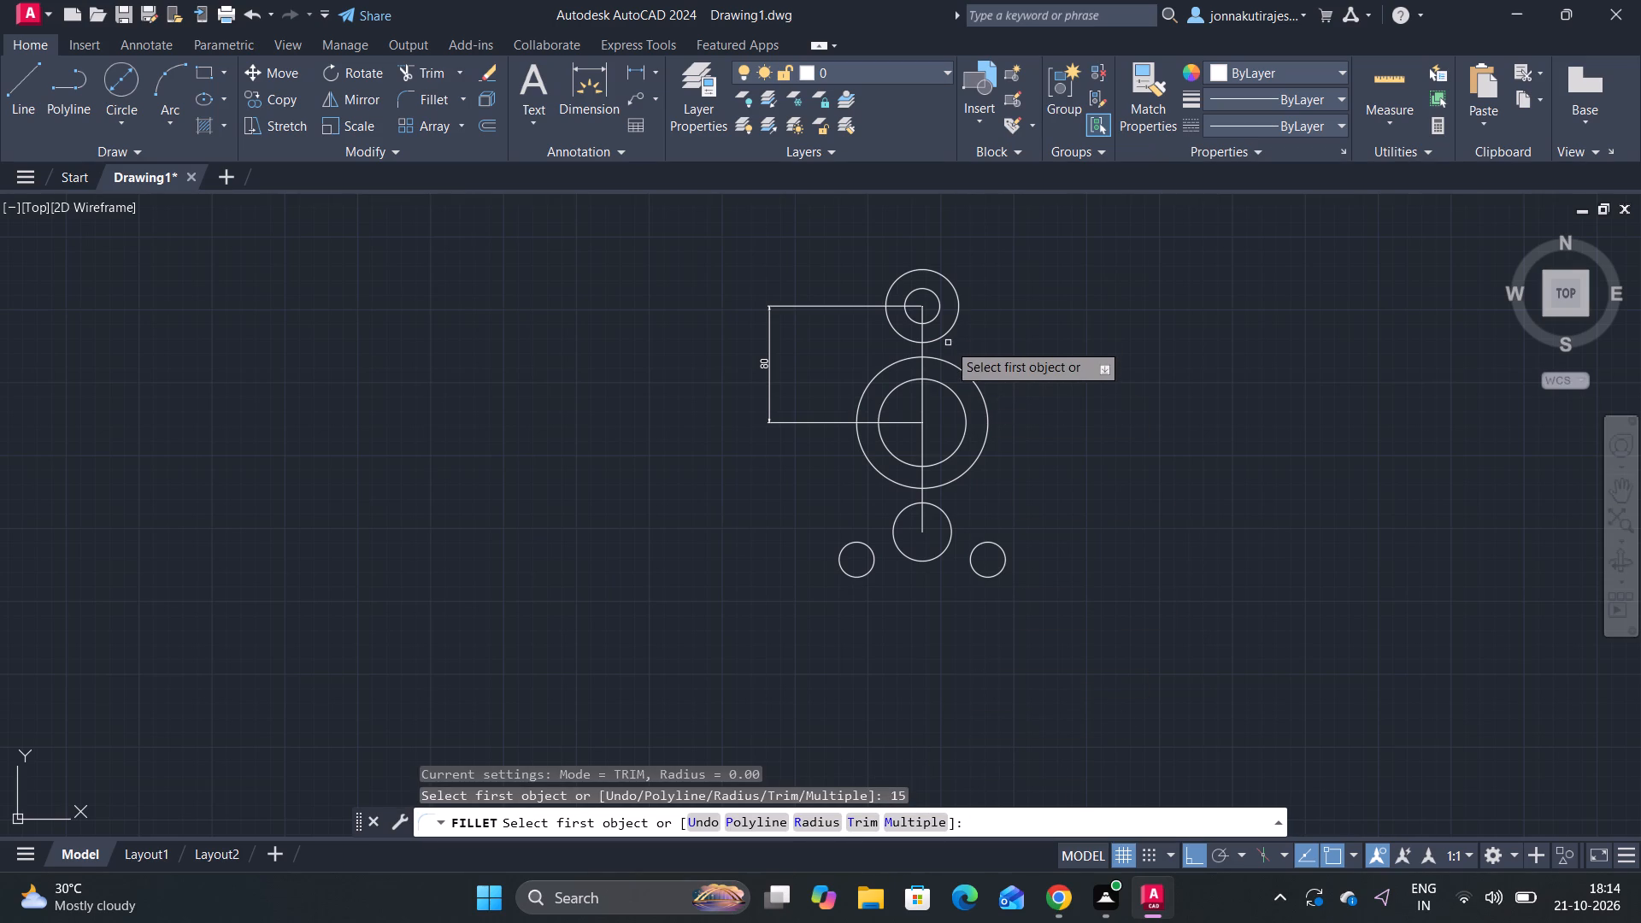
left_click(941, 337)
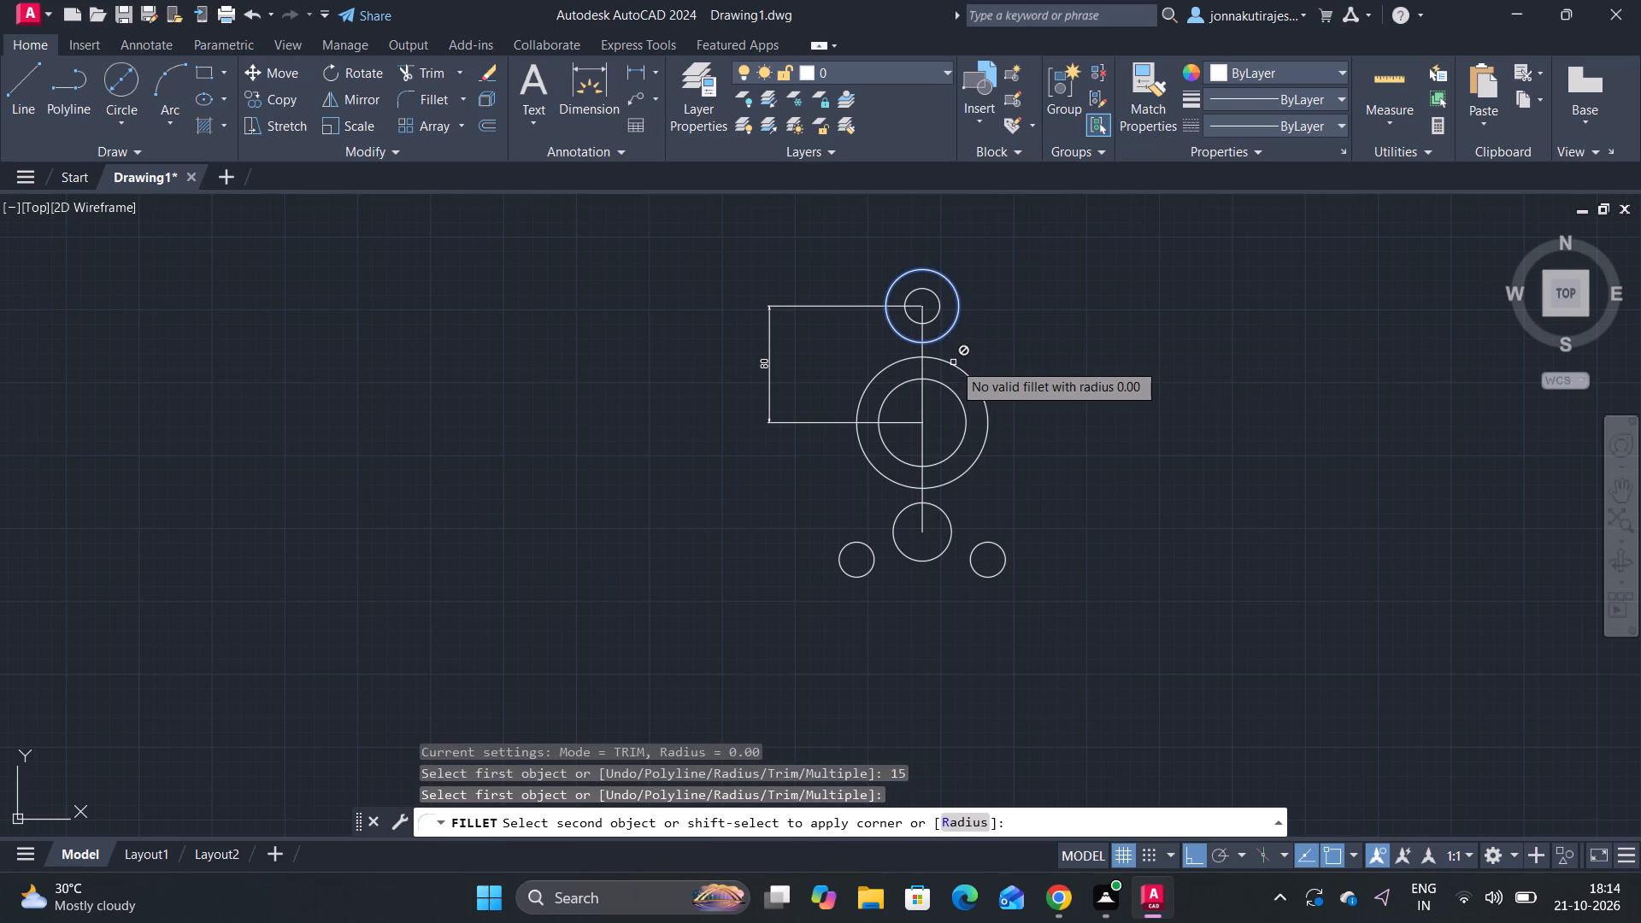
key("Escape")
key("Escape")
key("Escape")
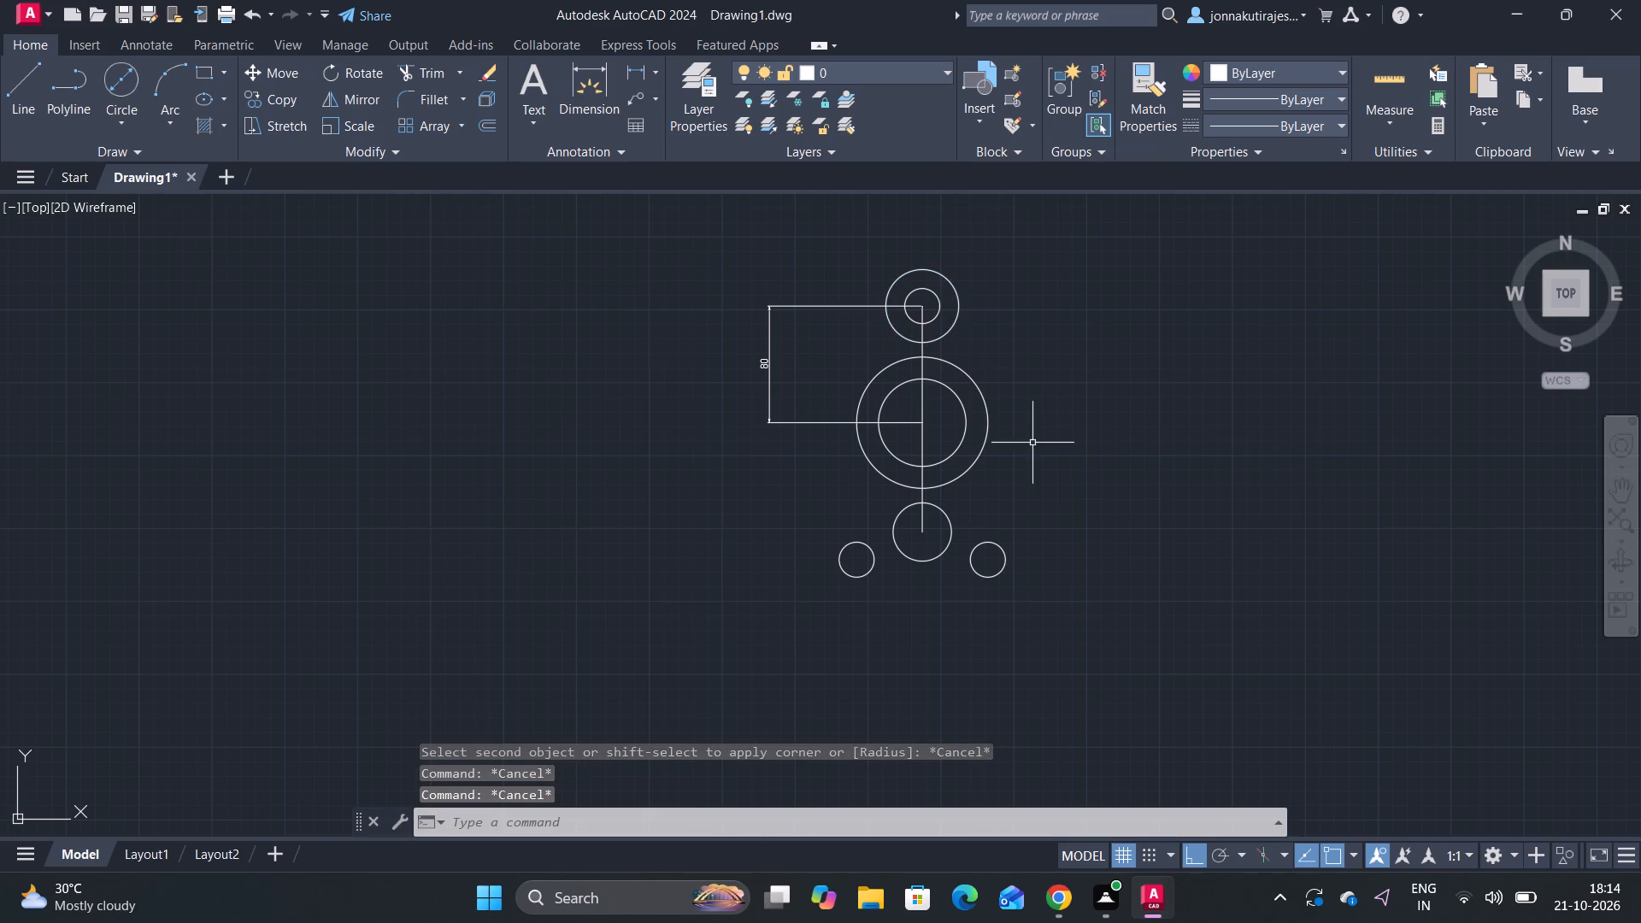
Fillet the diameter-90 circle to the top outer circle with radius 15 on both sides of the centre line.
left_click(430, 94)
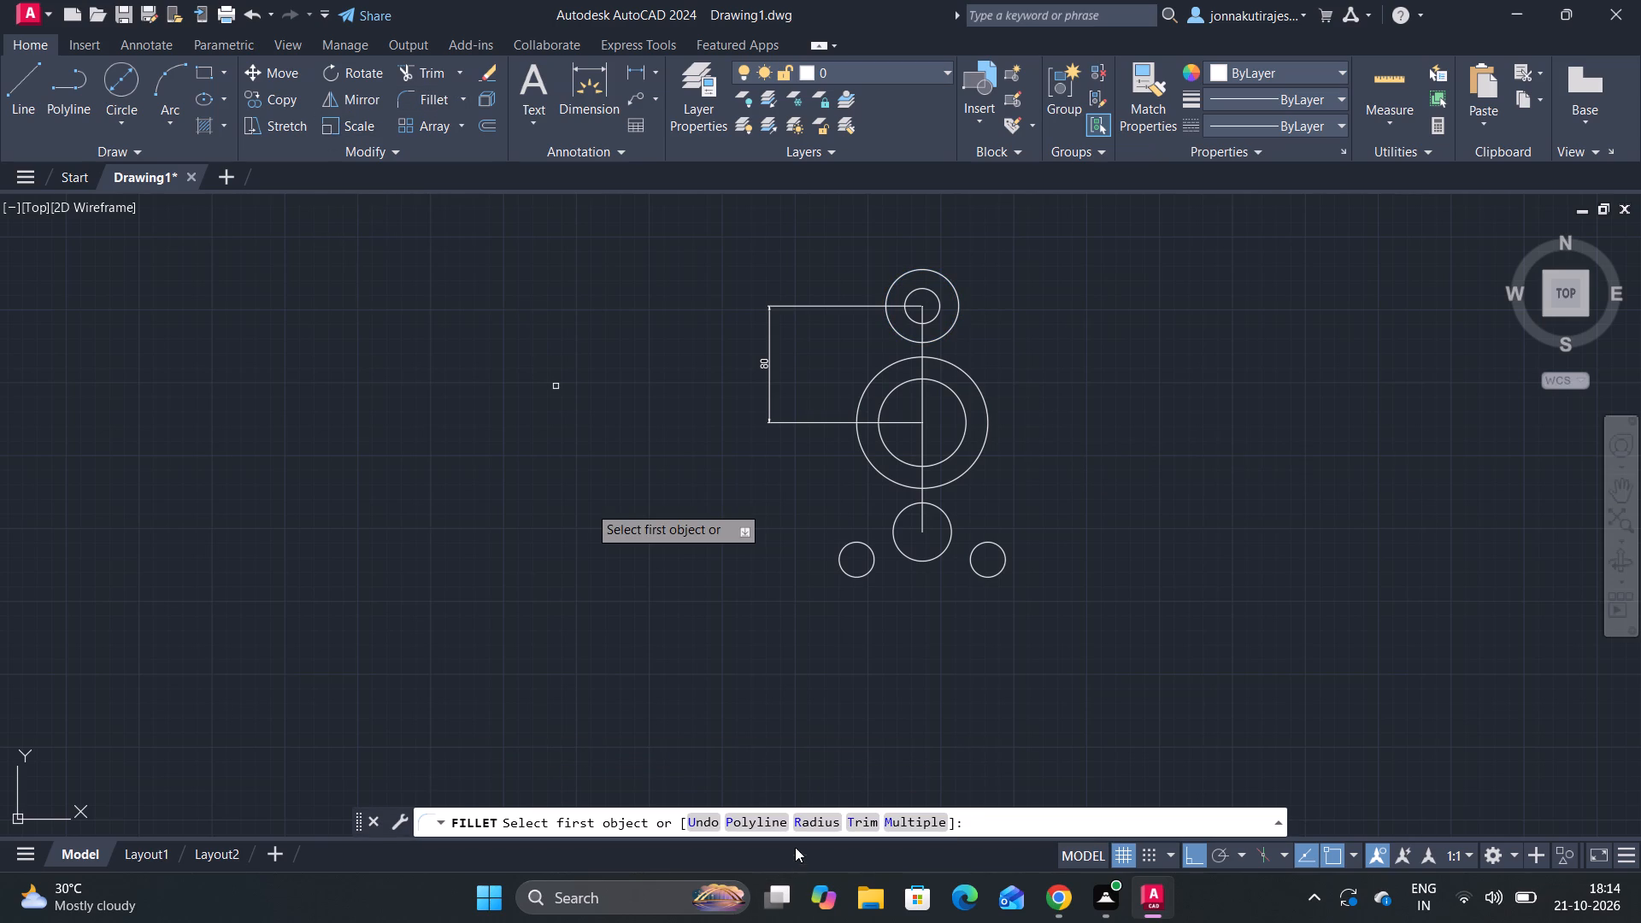
left_click(809, 829)
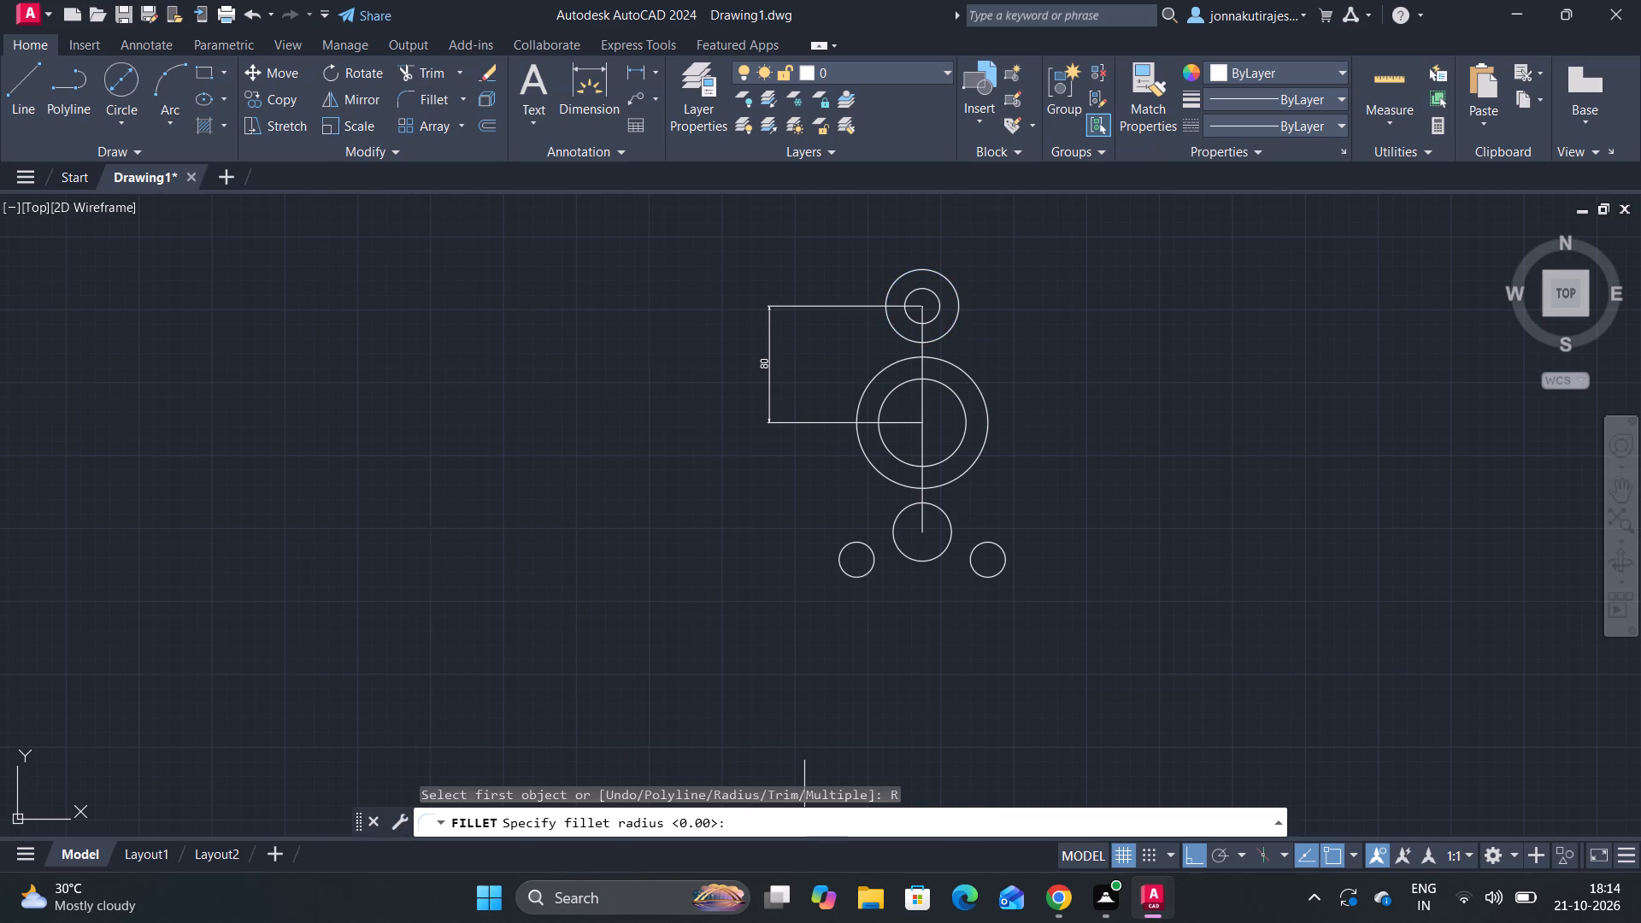
type("15")
key("Return")
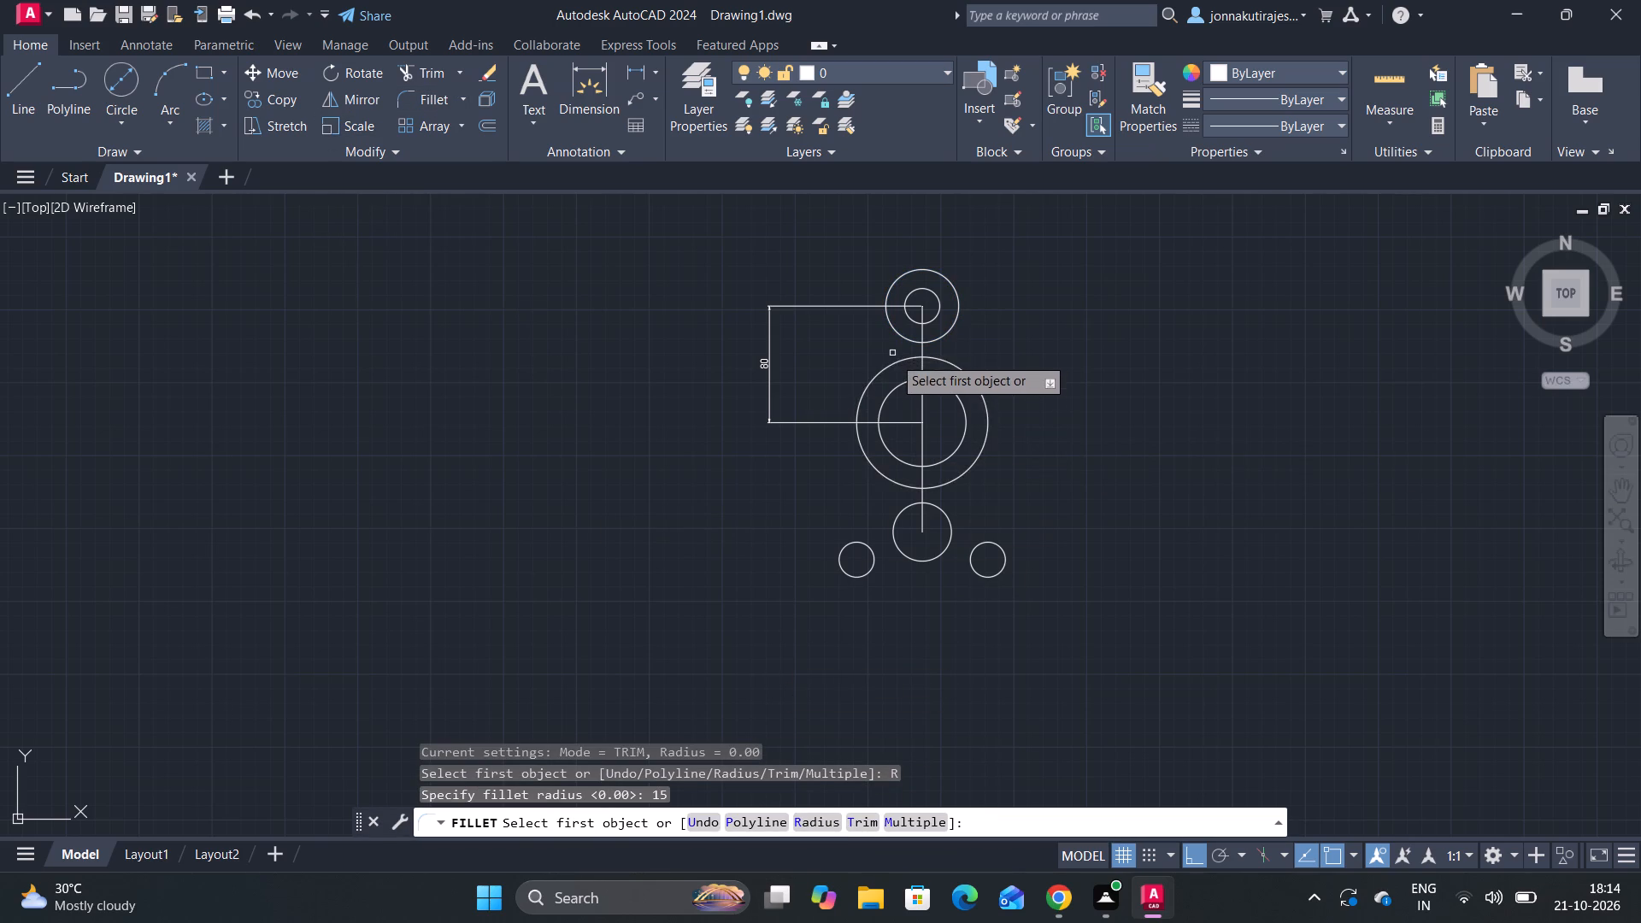
left_click(898, 364)
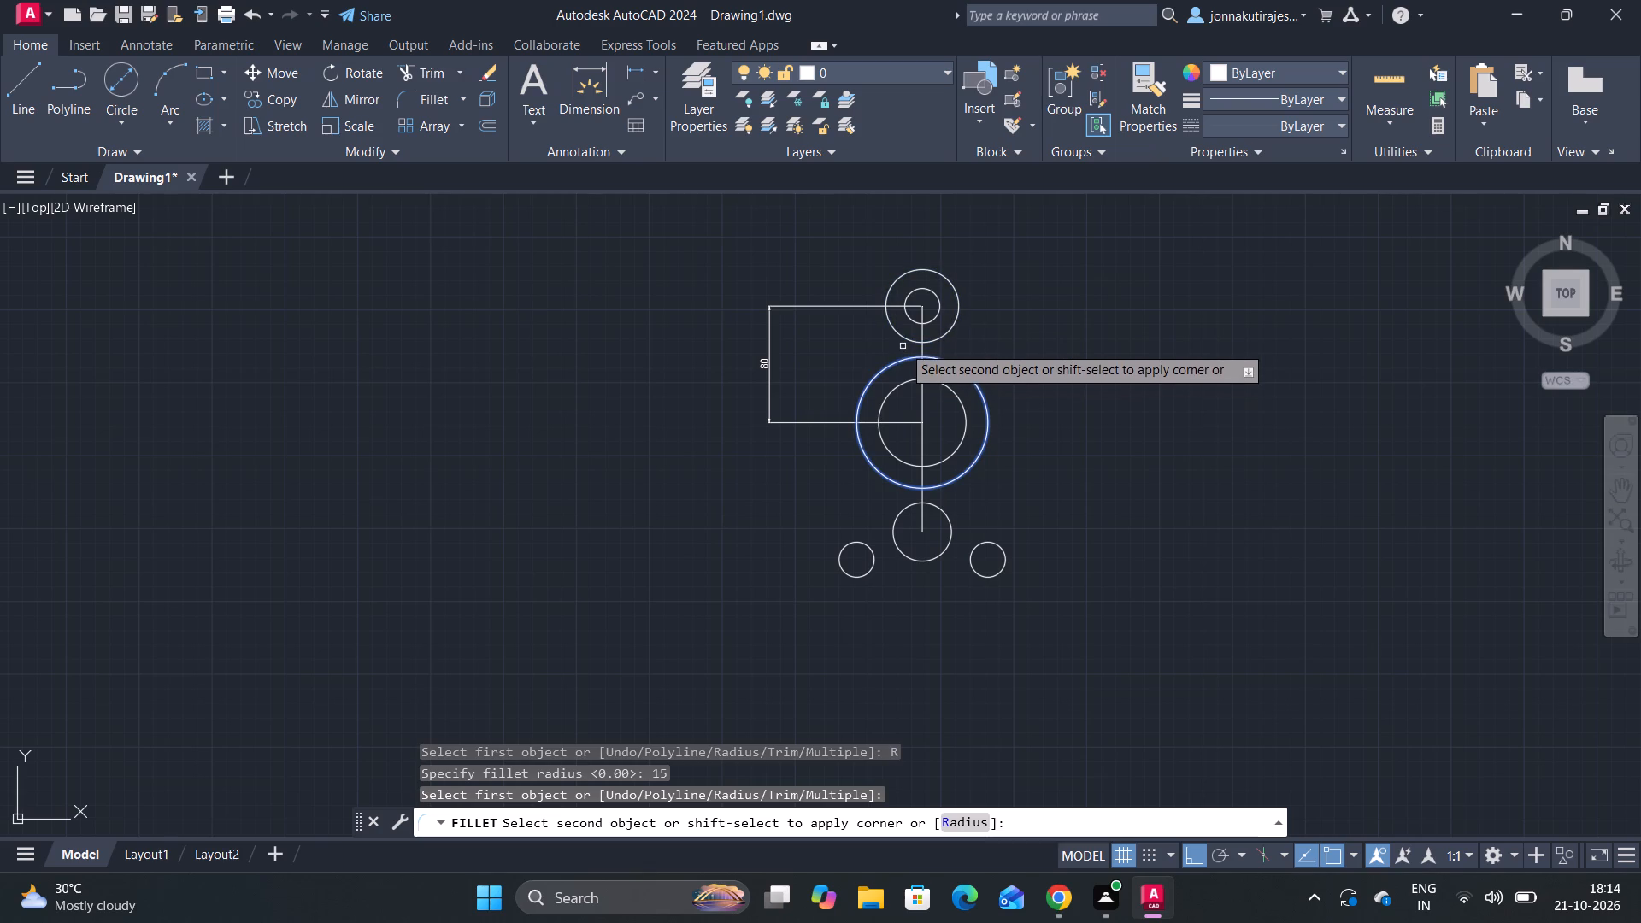
left_click(903, 340)
key("space")
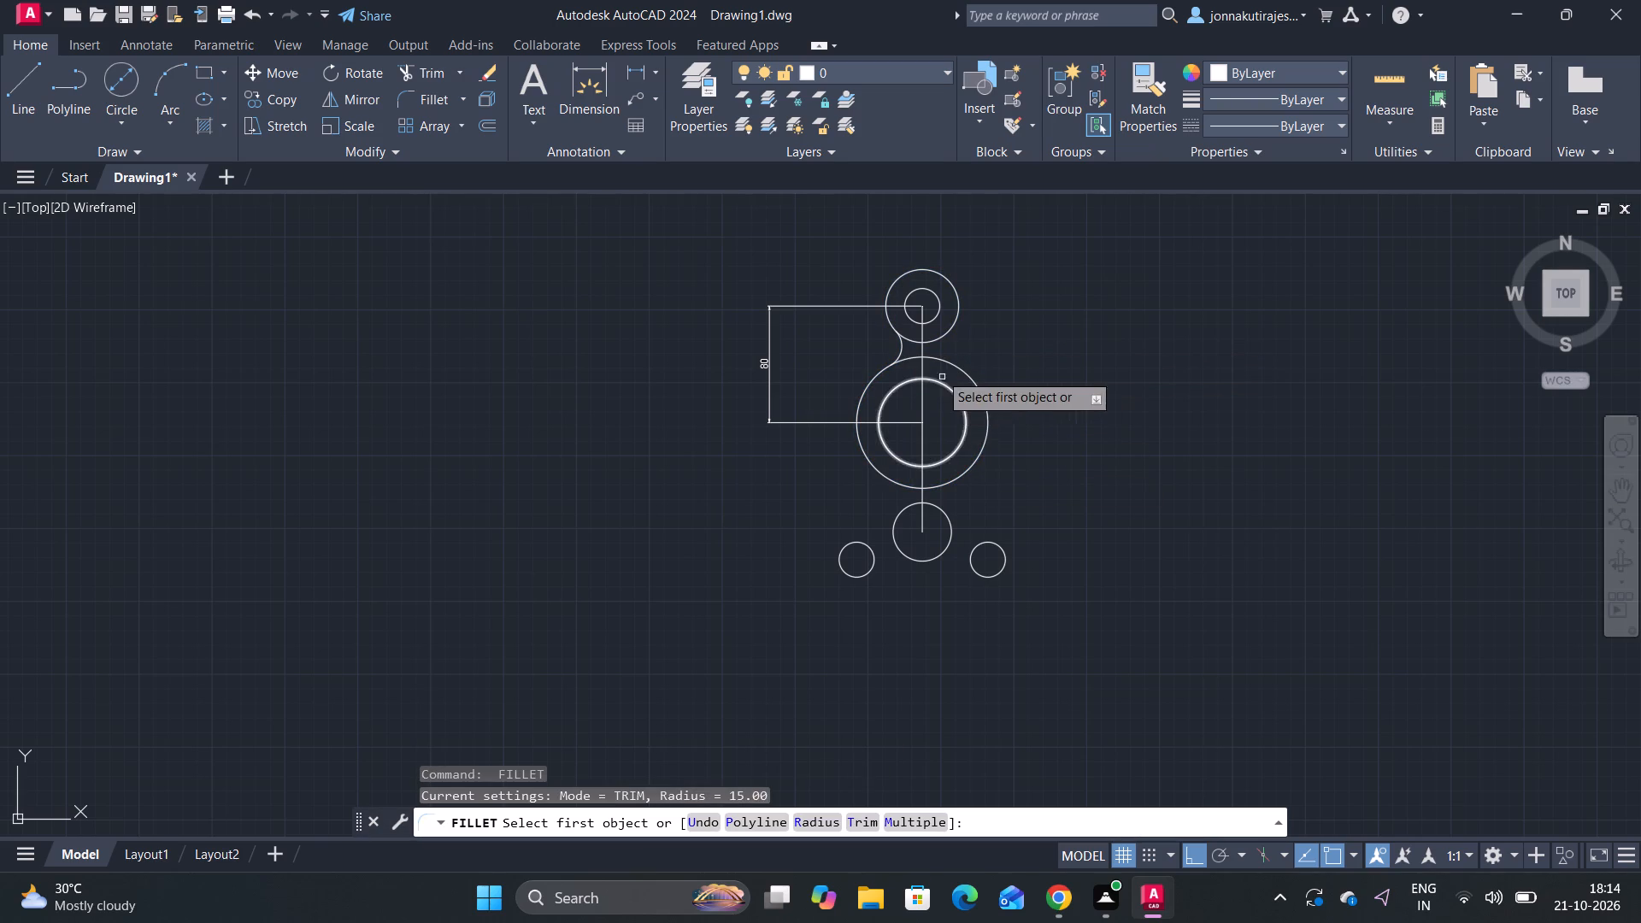
left_click(938, 356)
left_click(943, 334)
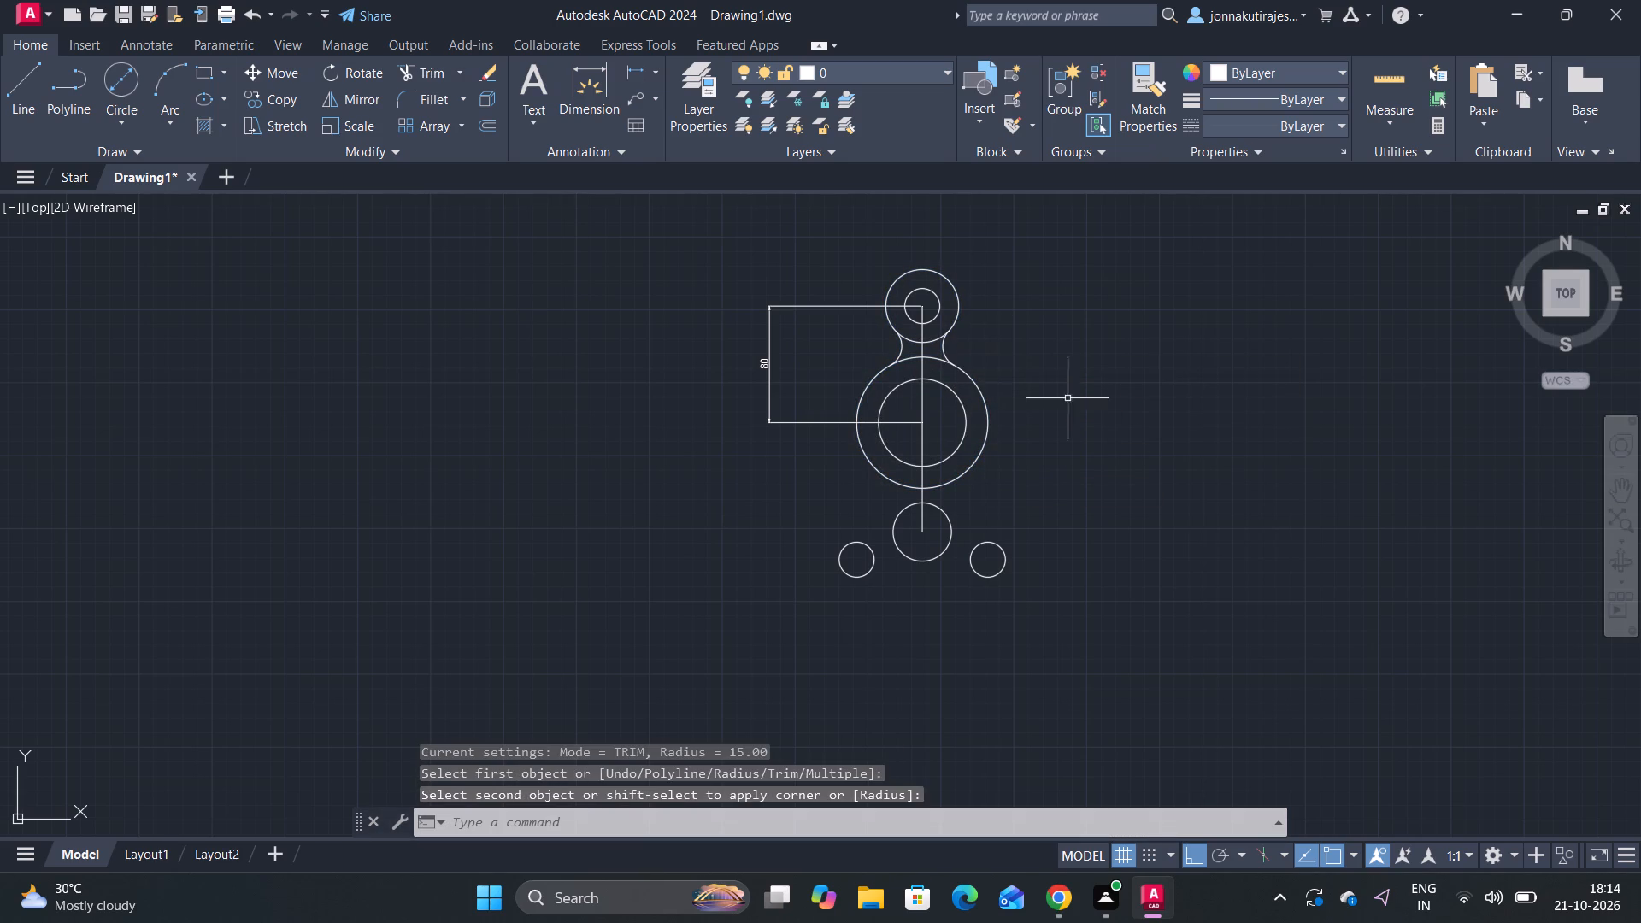
key("Escape")
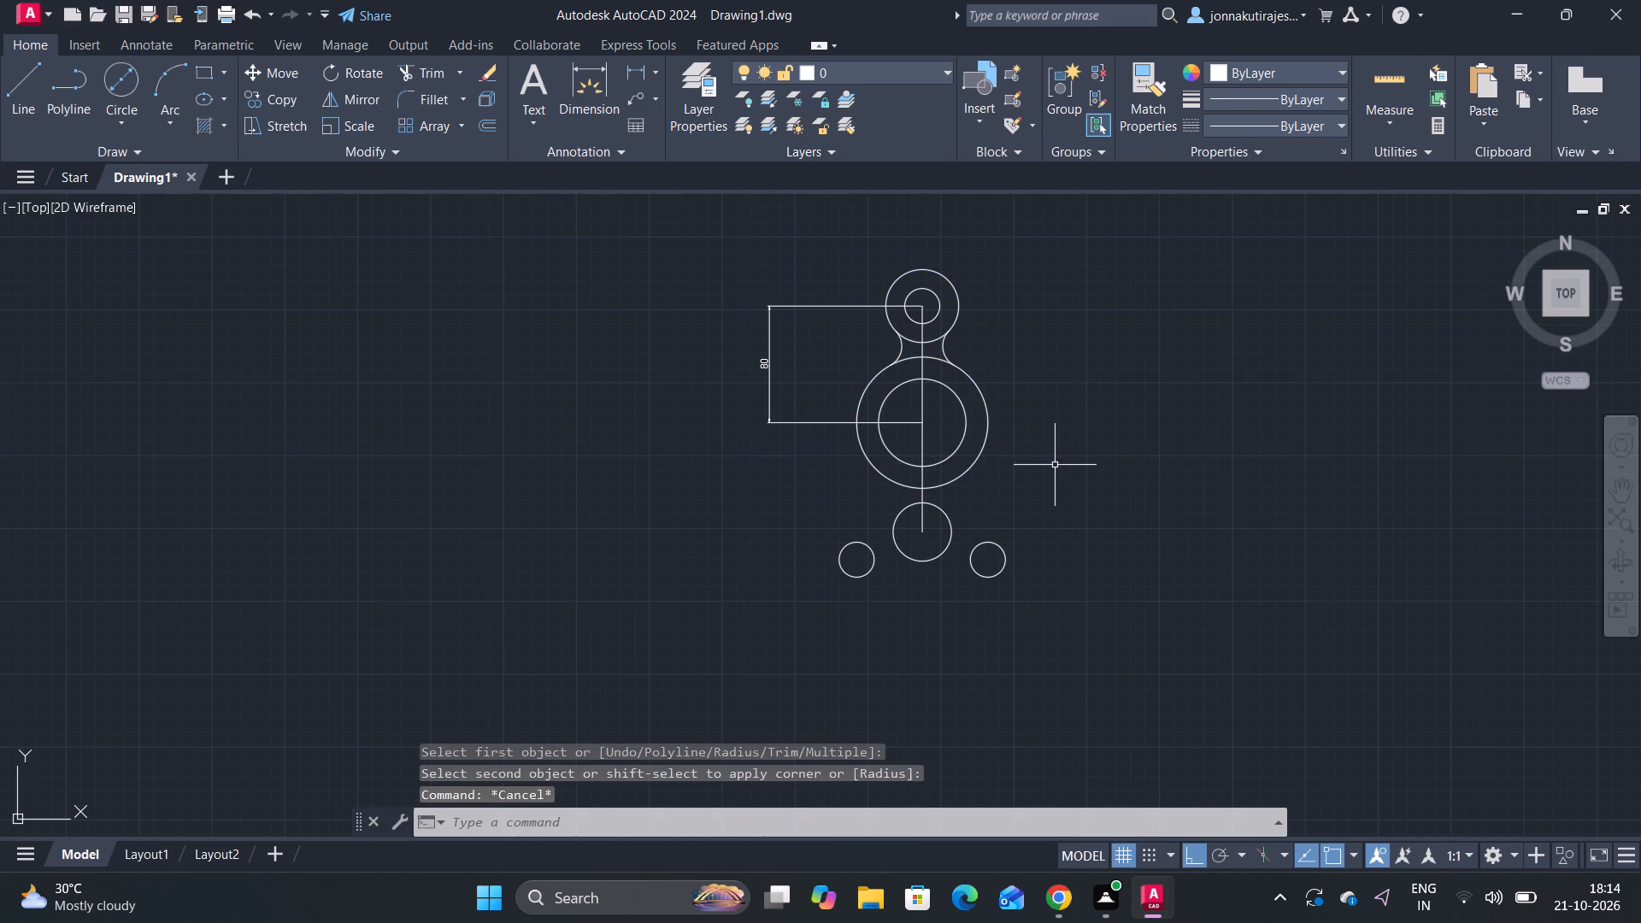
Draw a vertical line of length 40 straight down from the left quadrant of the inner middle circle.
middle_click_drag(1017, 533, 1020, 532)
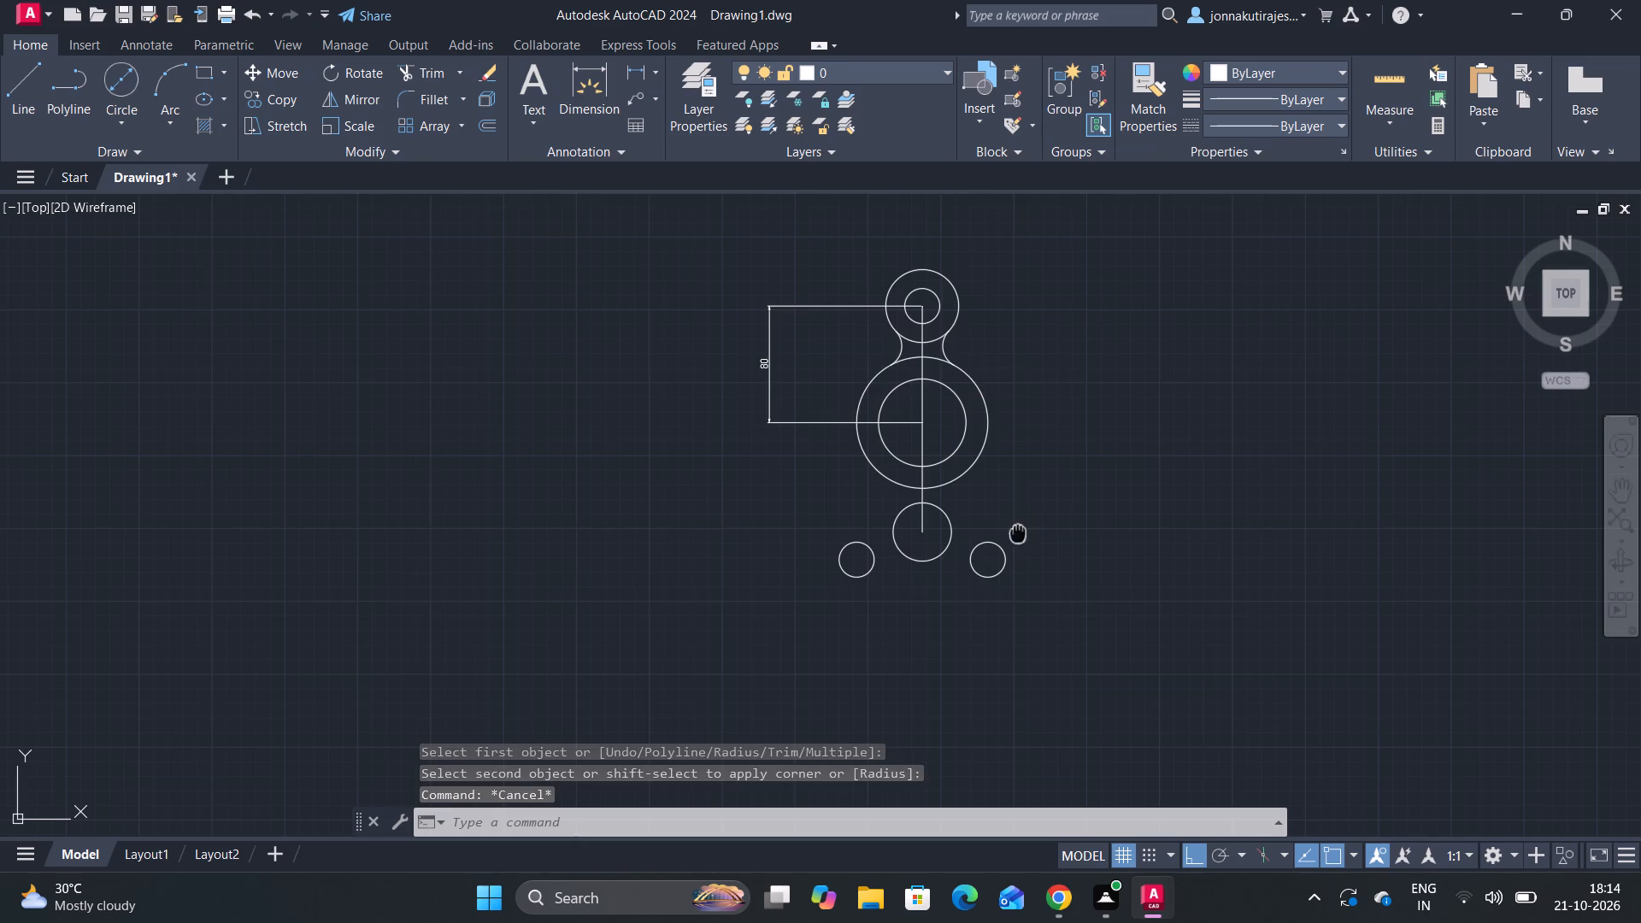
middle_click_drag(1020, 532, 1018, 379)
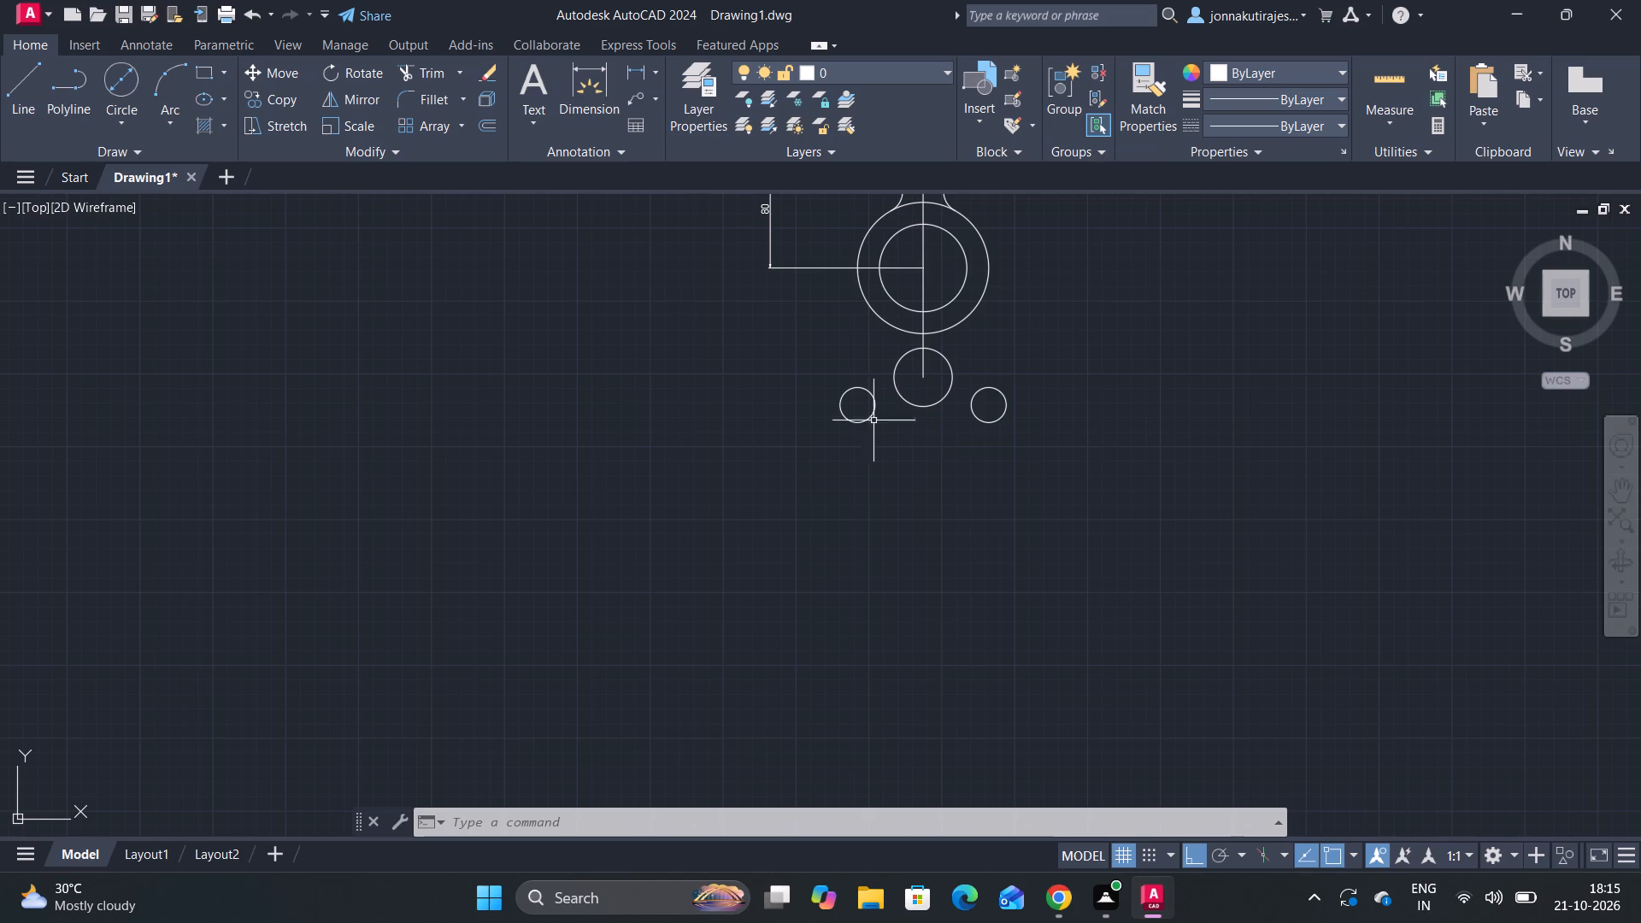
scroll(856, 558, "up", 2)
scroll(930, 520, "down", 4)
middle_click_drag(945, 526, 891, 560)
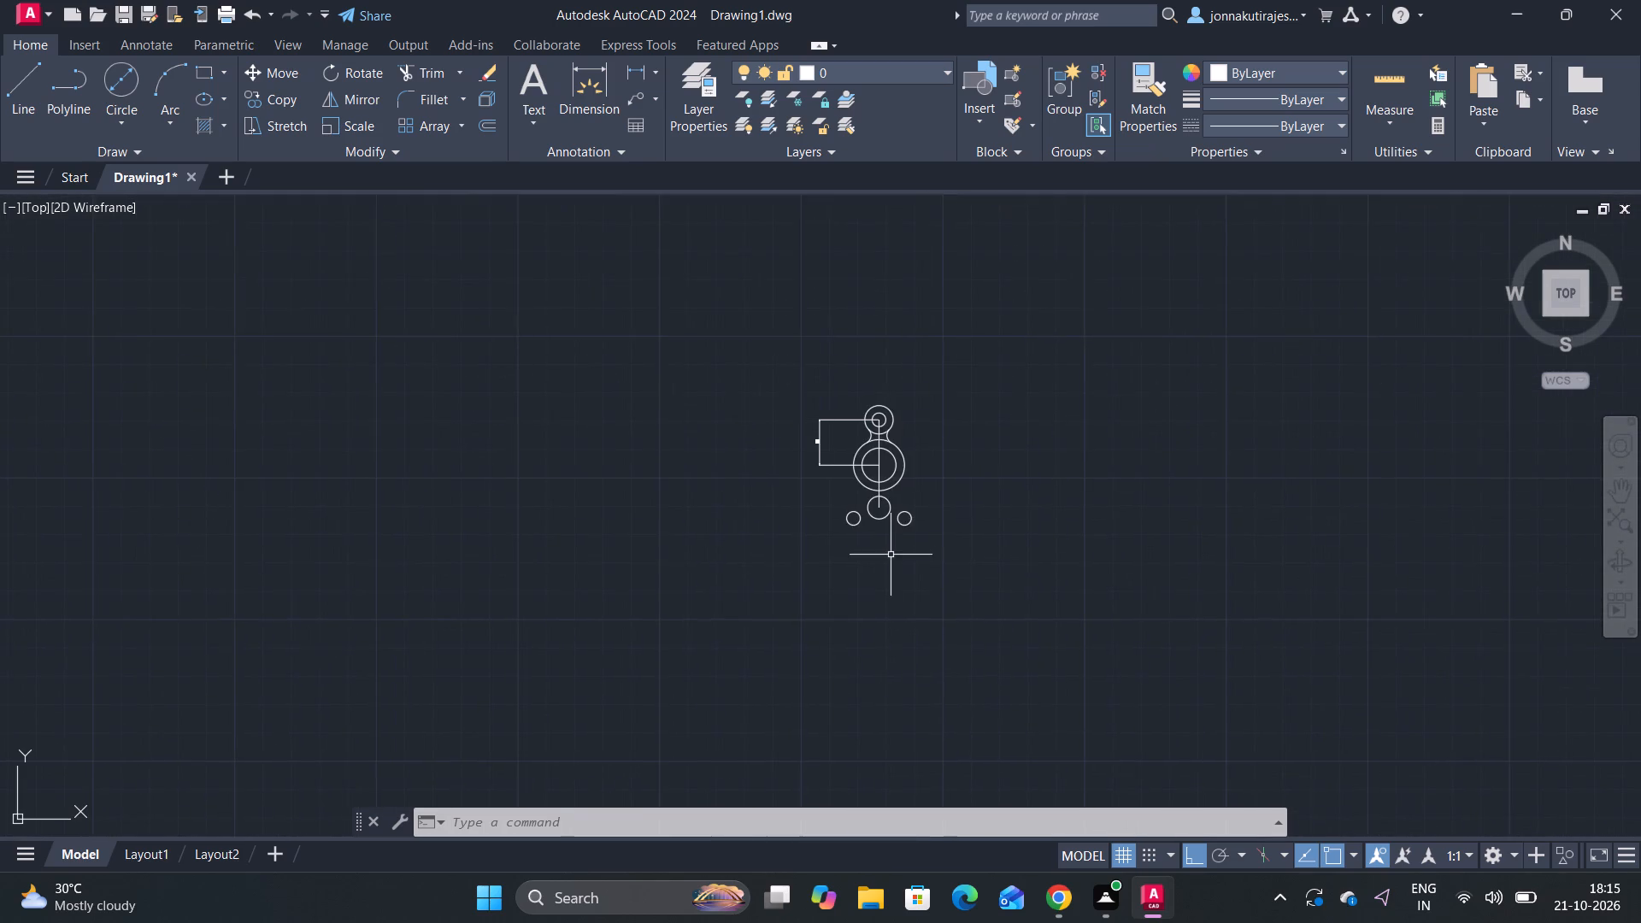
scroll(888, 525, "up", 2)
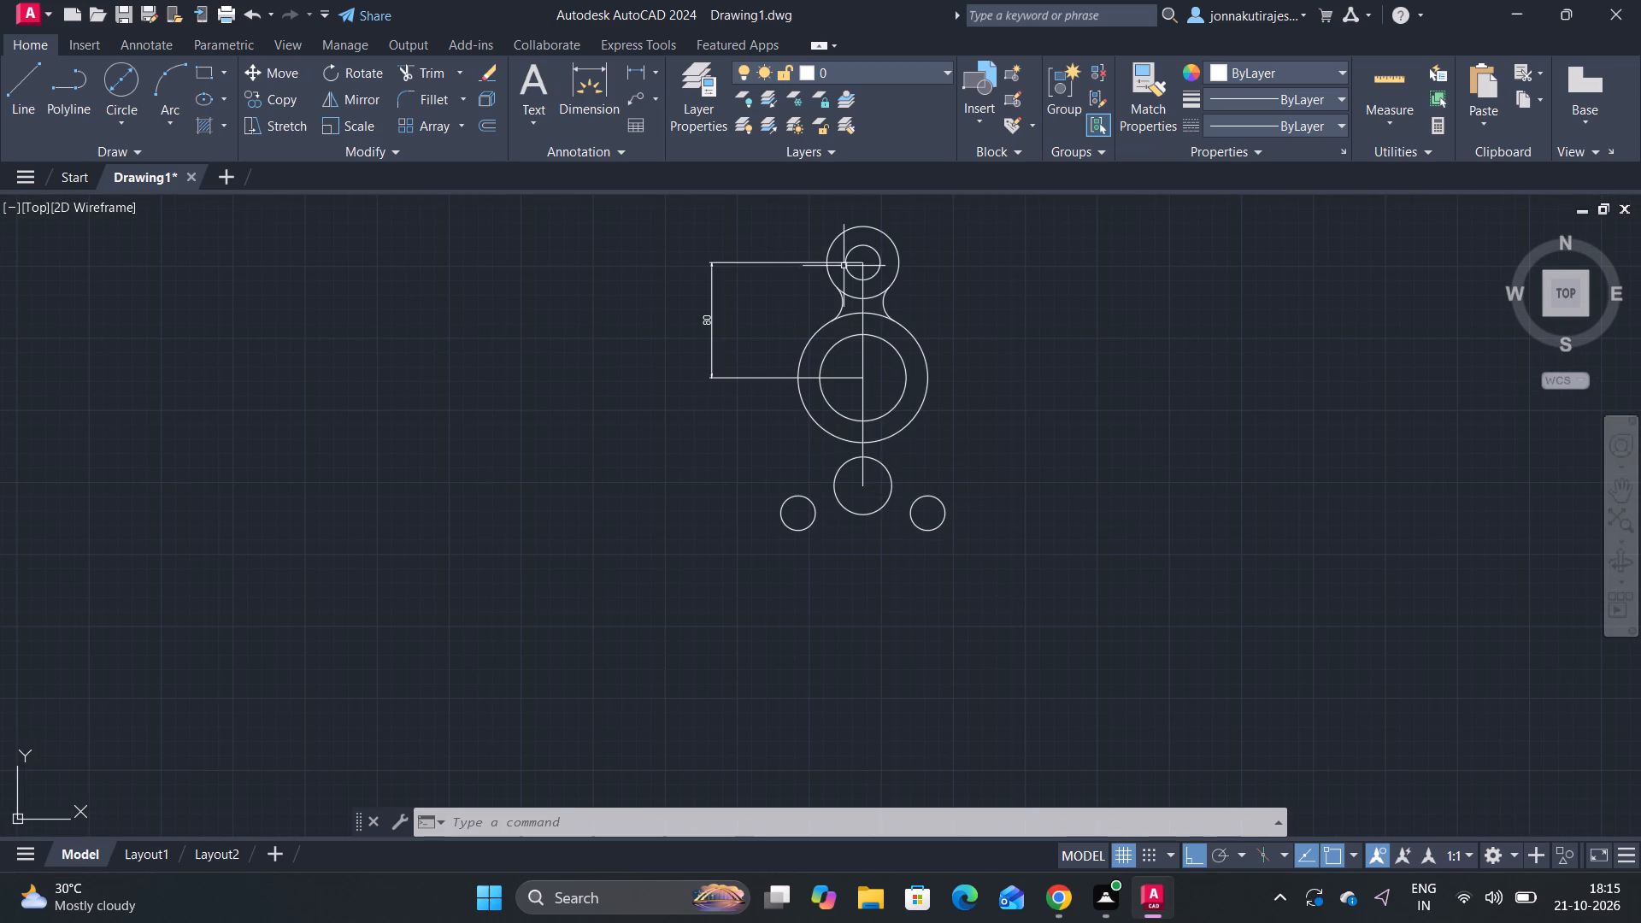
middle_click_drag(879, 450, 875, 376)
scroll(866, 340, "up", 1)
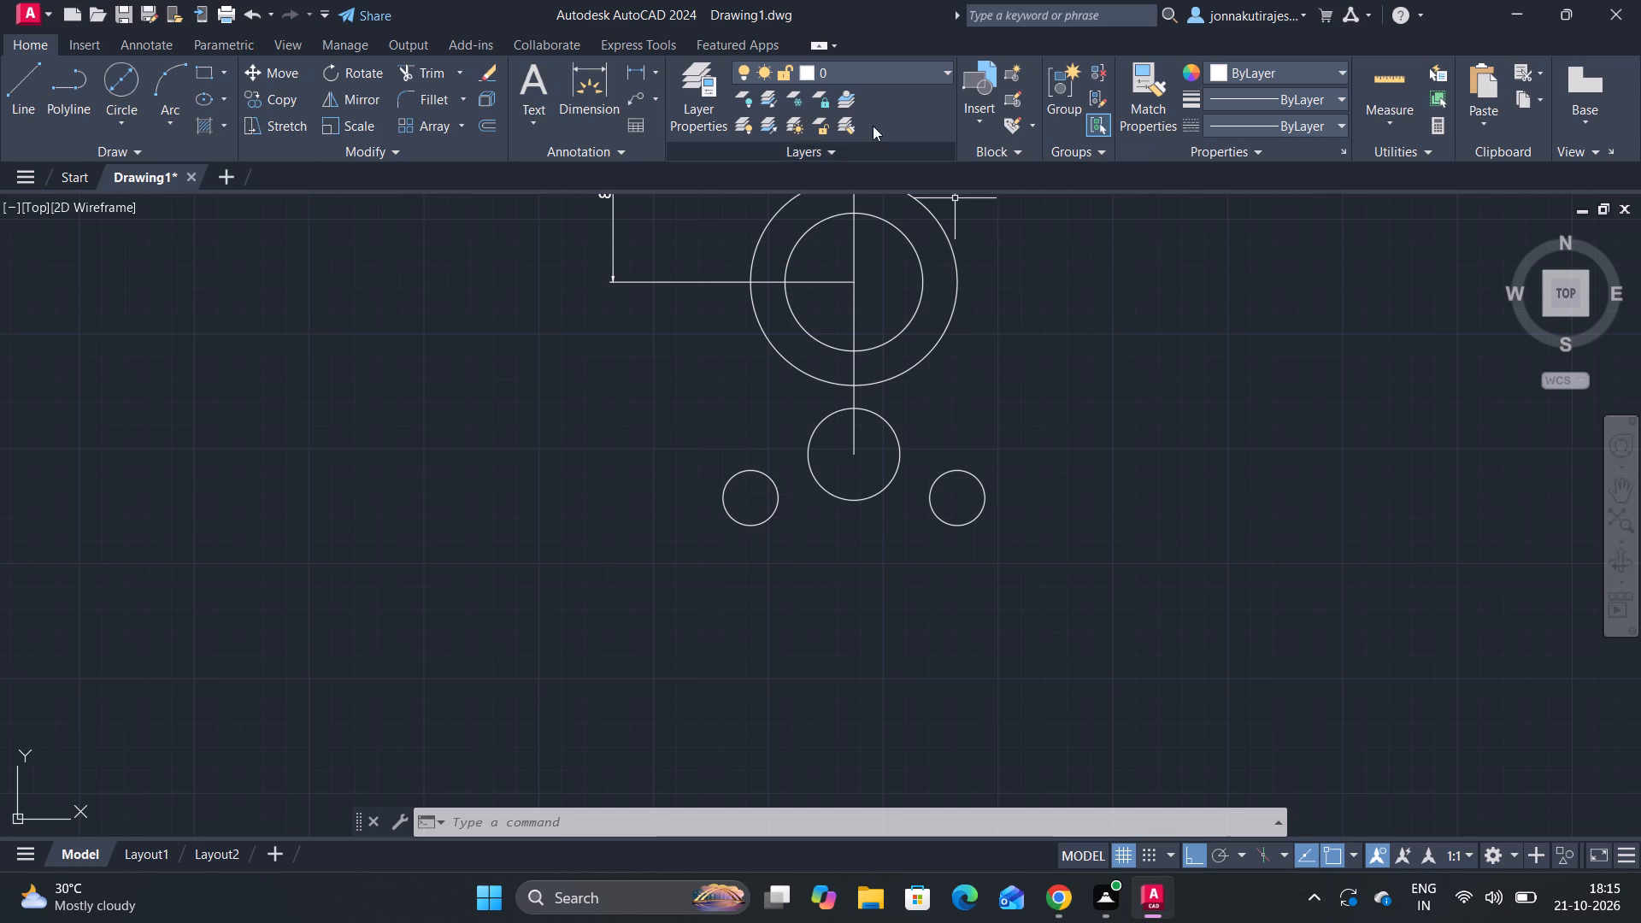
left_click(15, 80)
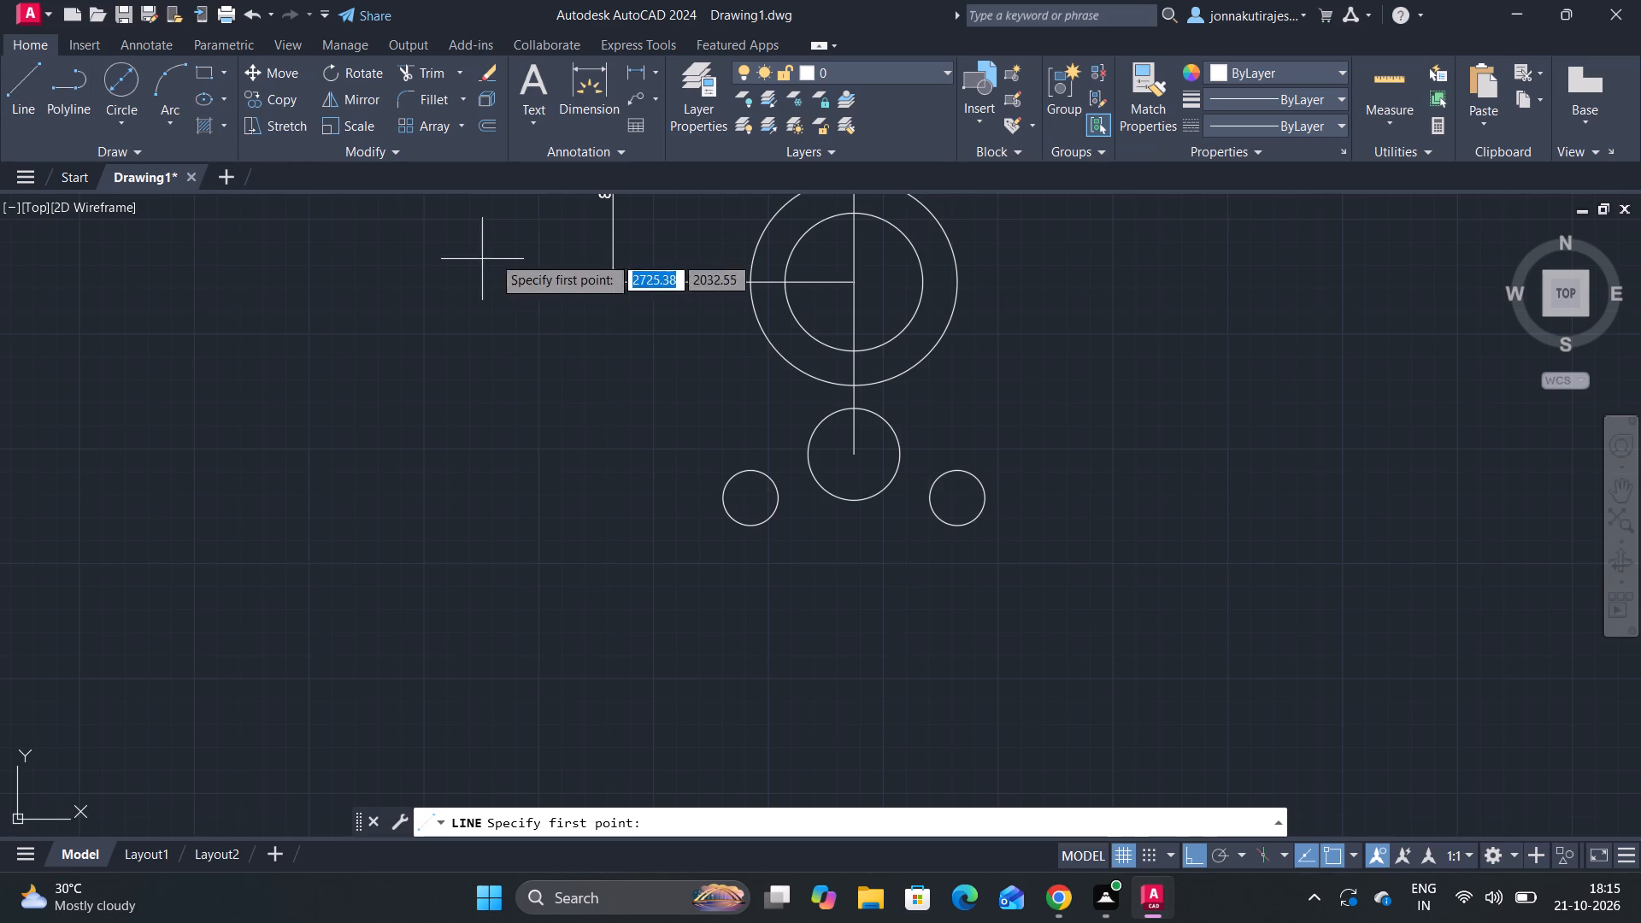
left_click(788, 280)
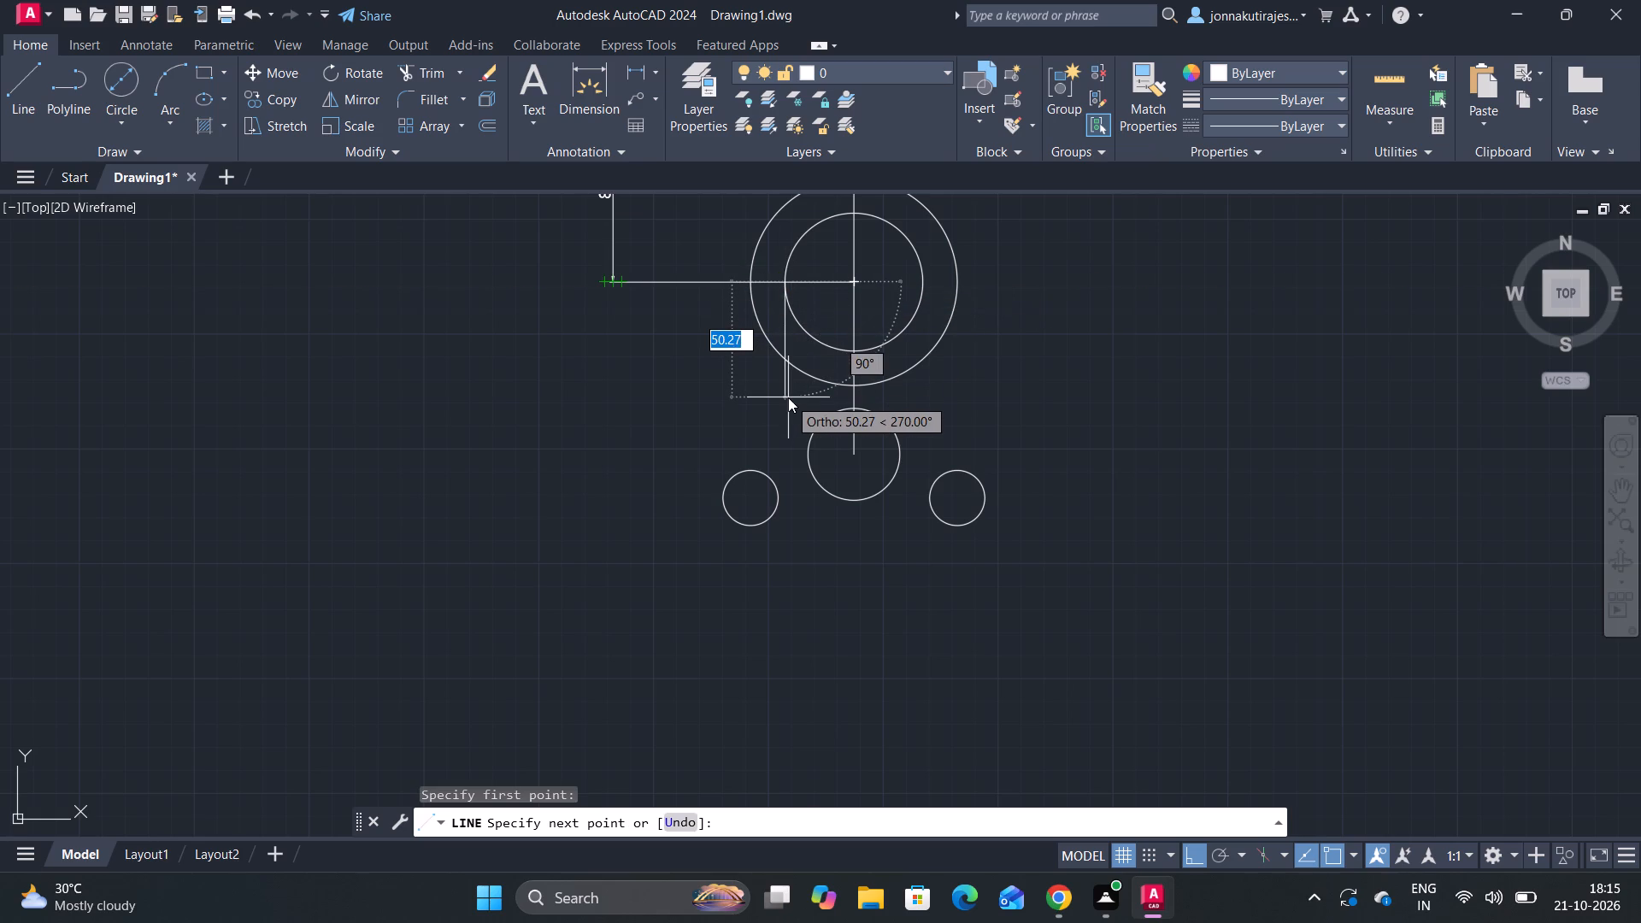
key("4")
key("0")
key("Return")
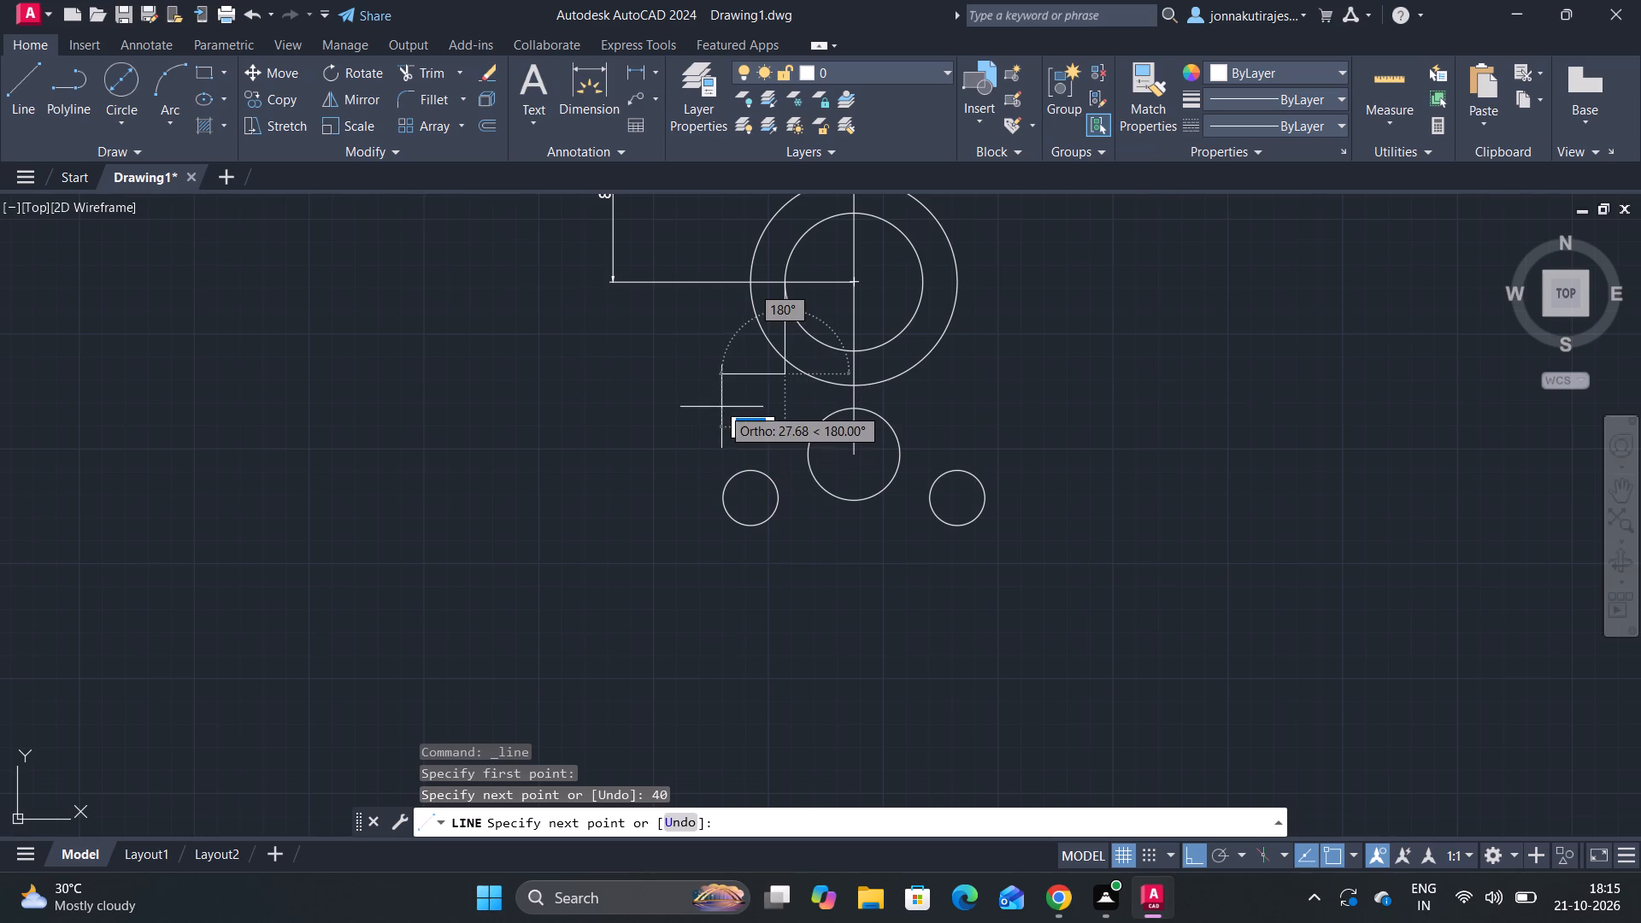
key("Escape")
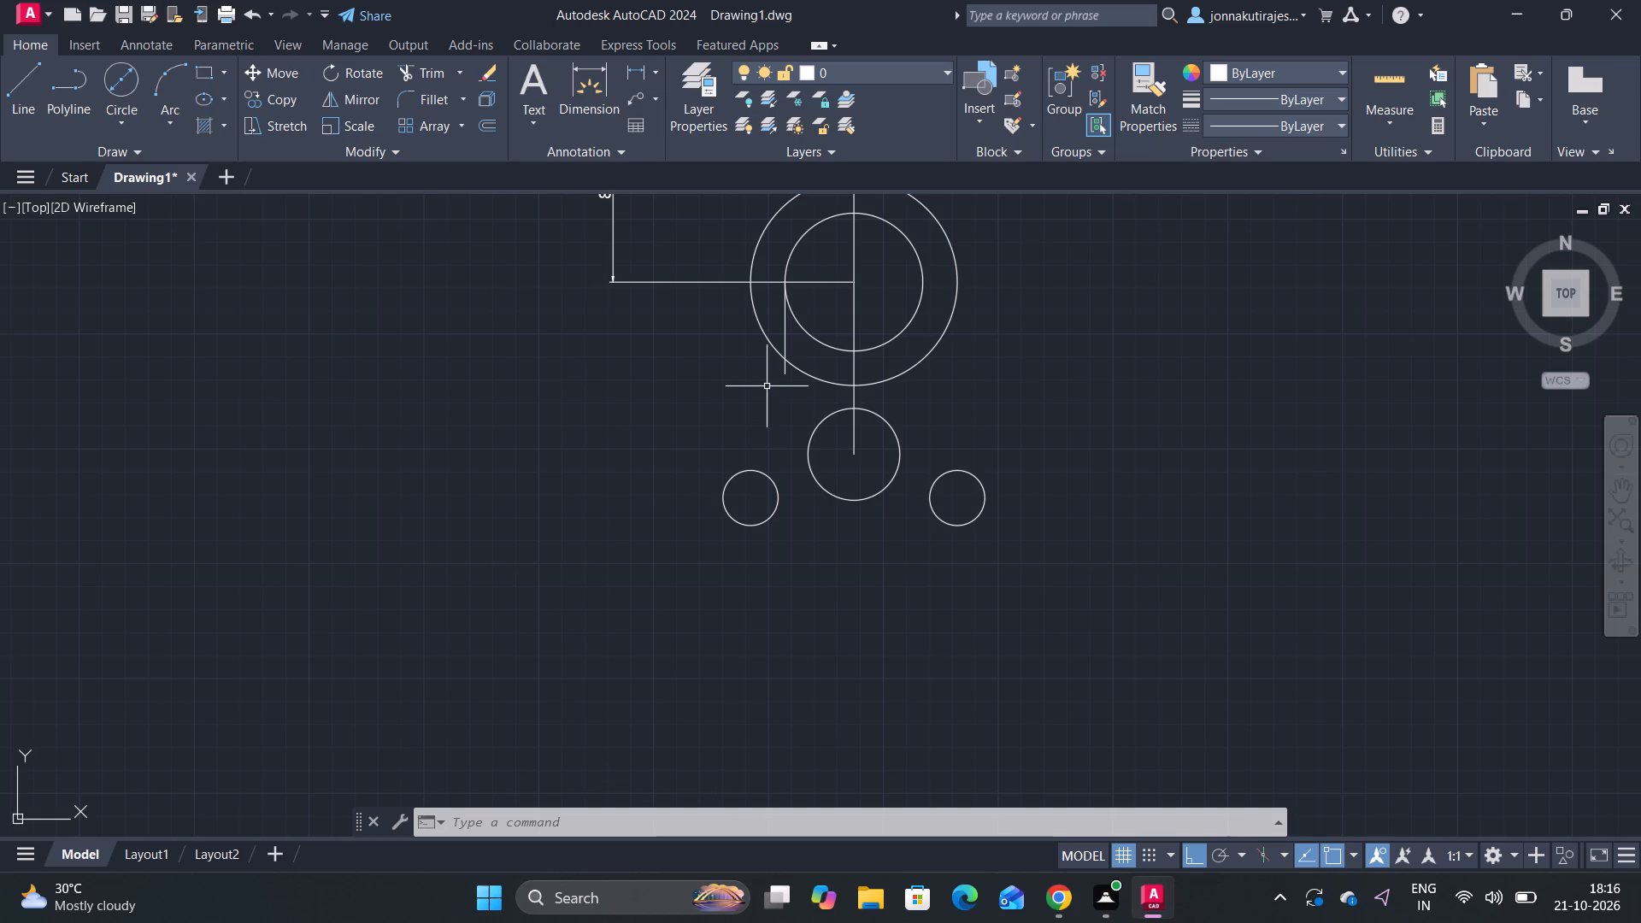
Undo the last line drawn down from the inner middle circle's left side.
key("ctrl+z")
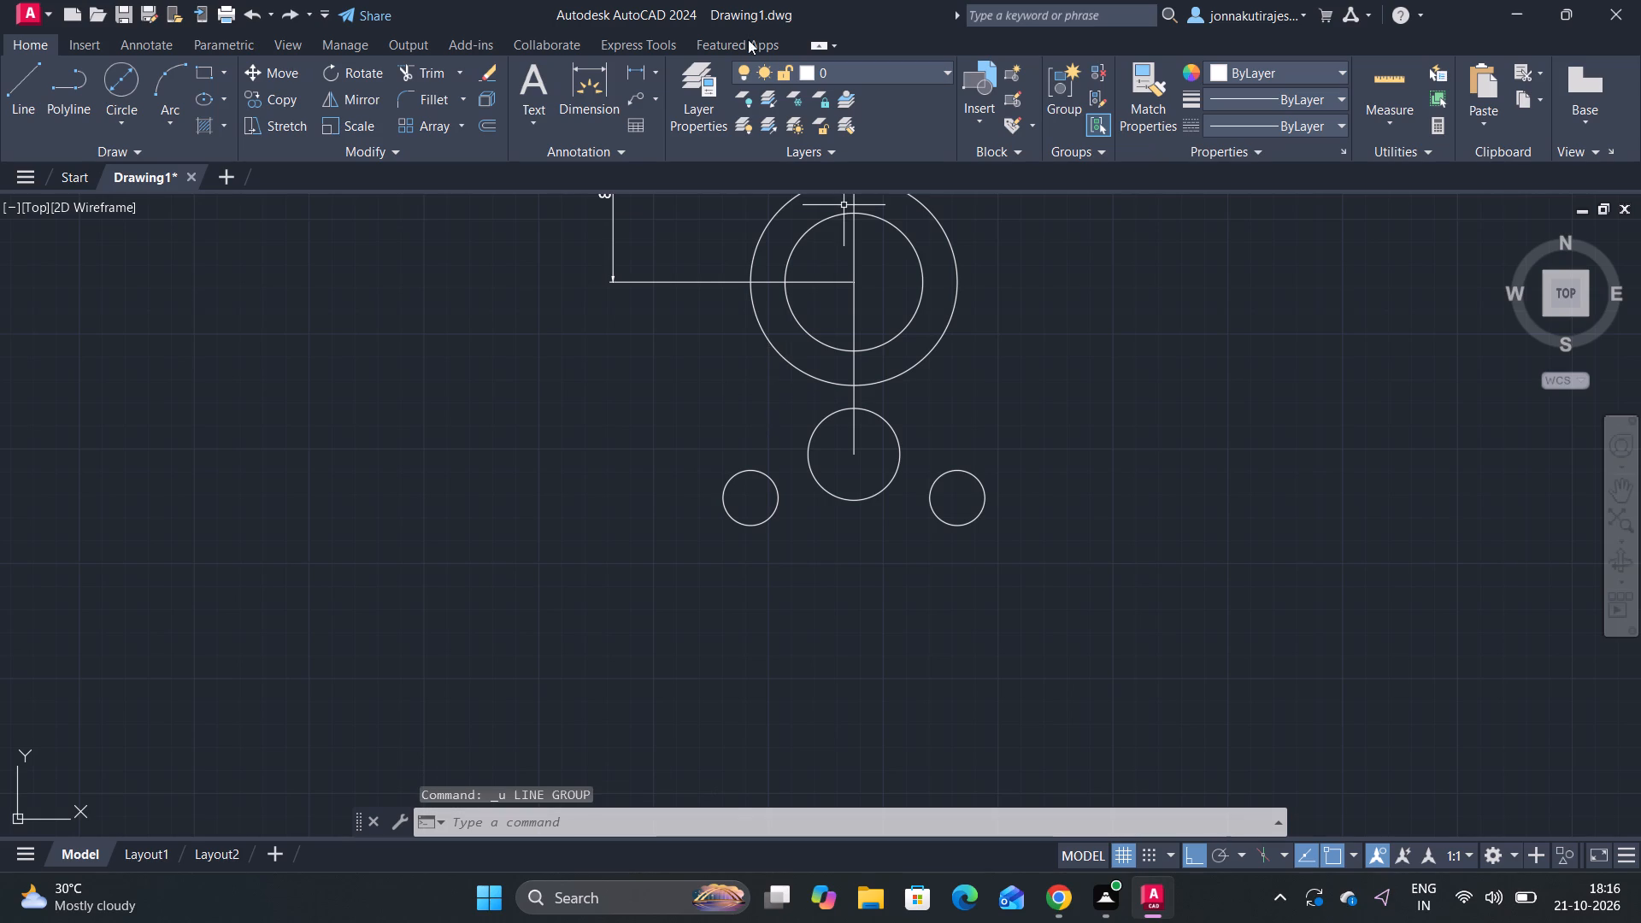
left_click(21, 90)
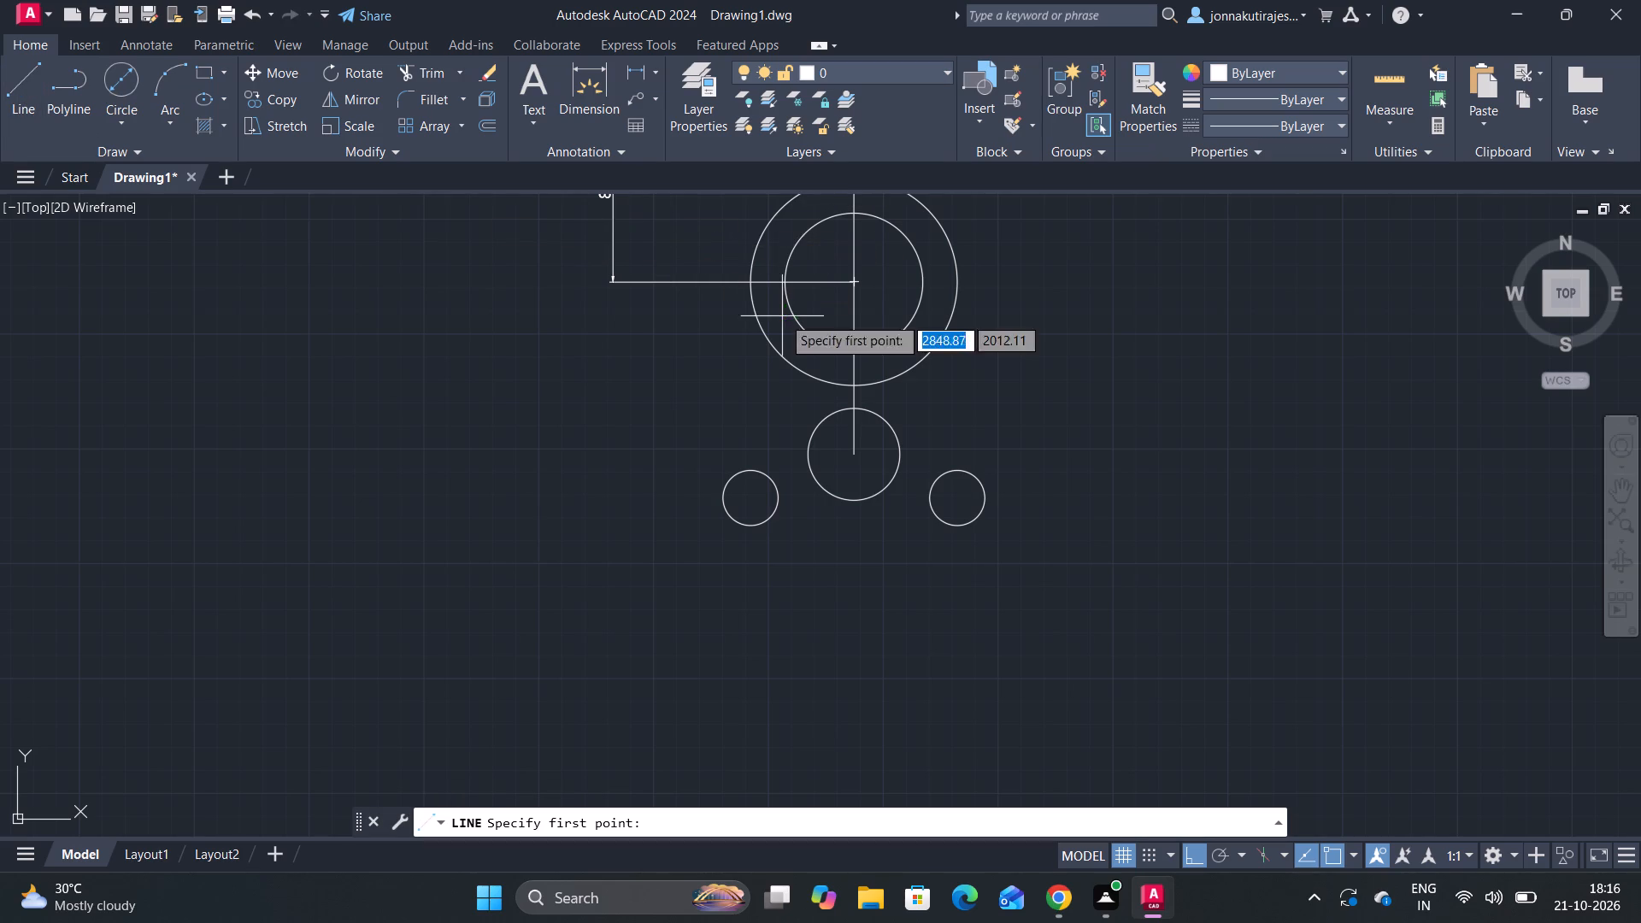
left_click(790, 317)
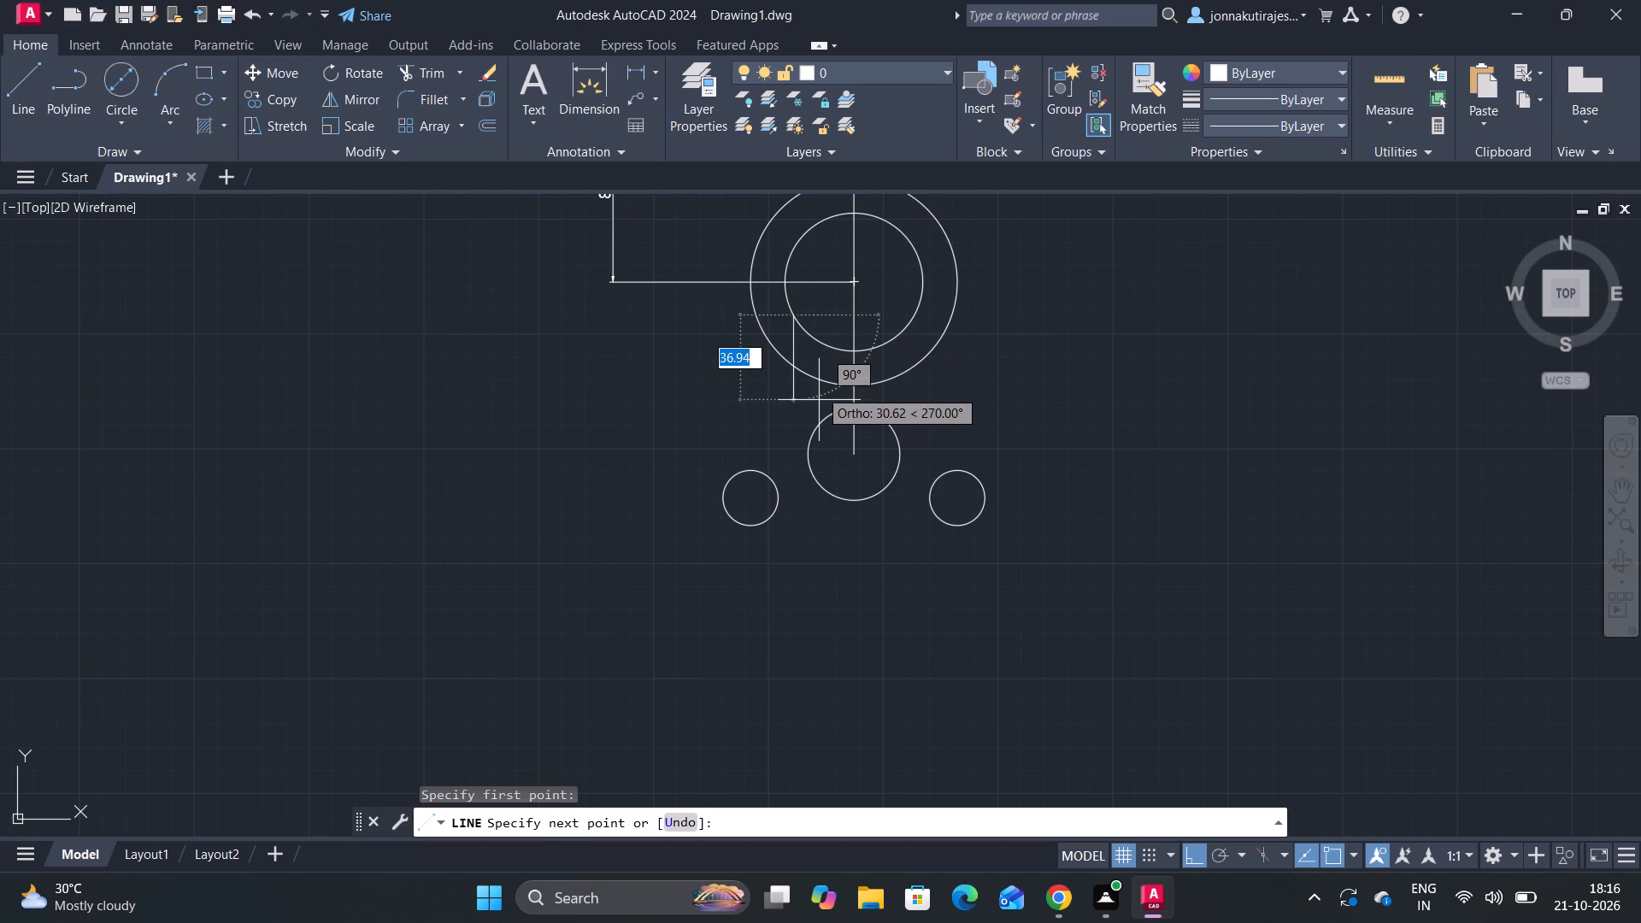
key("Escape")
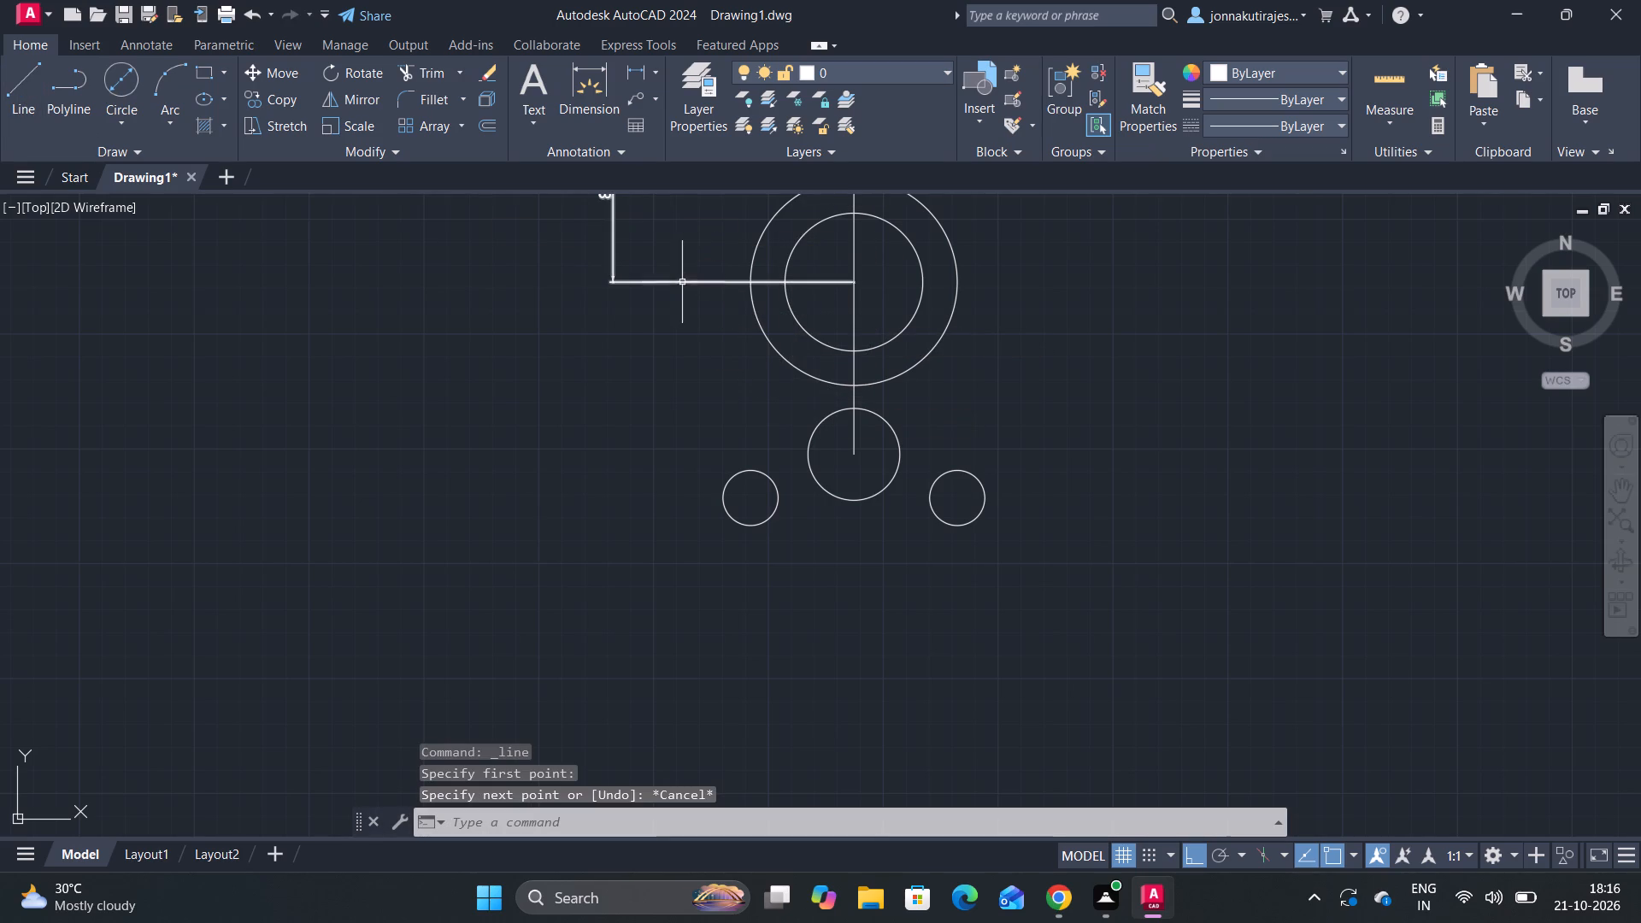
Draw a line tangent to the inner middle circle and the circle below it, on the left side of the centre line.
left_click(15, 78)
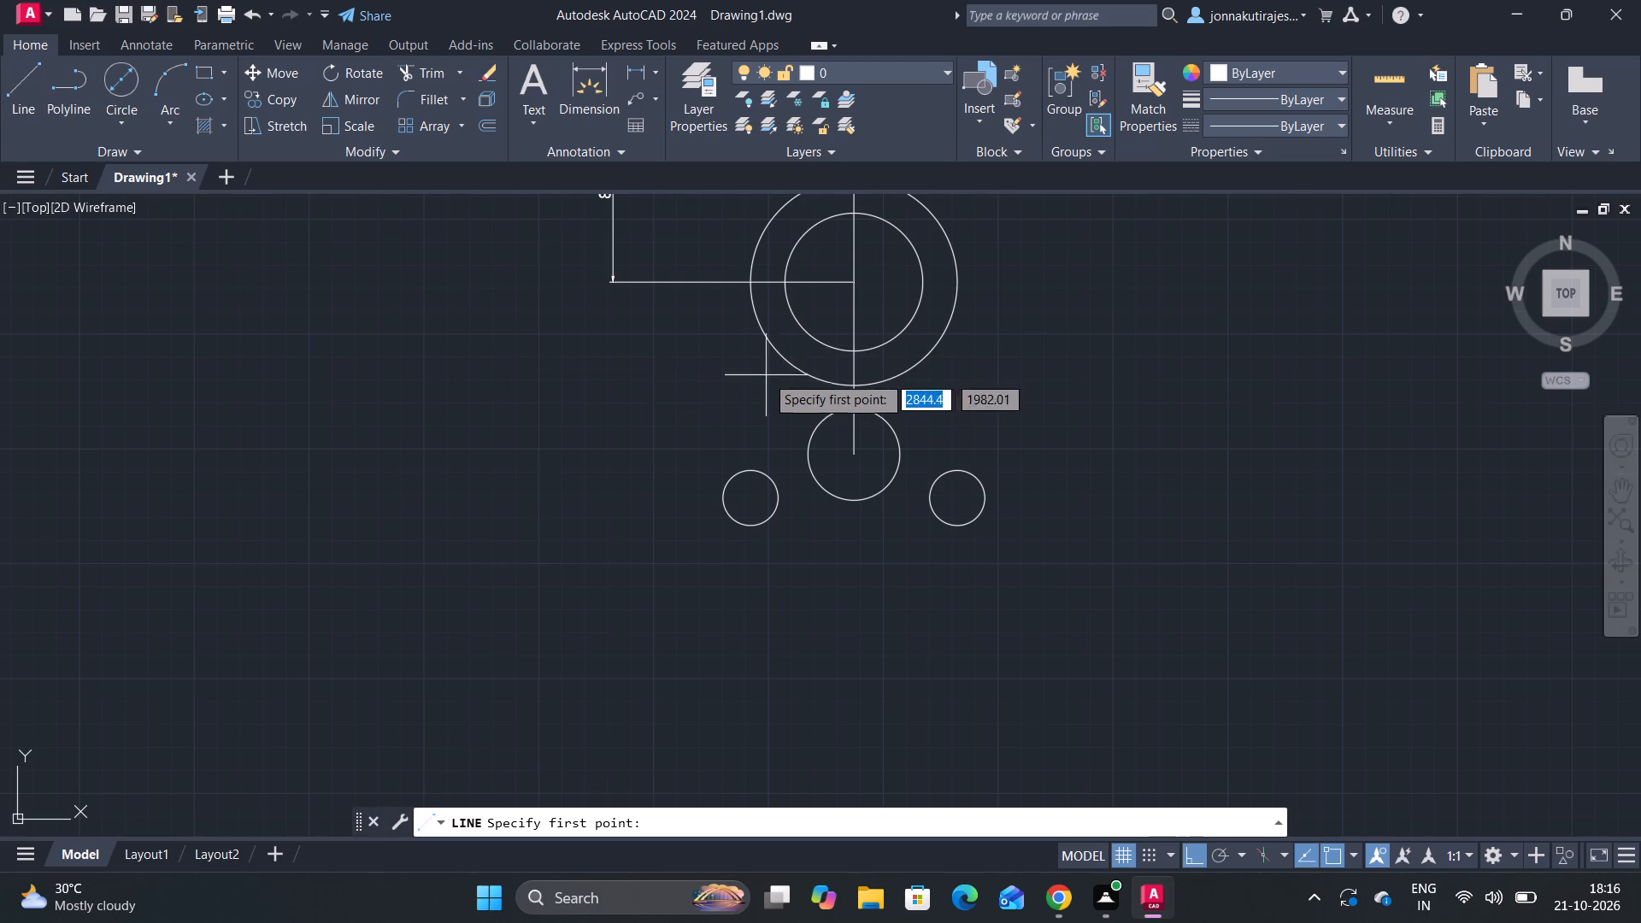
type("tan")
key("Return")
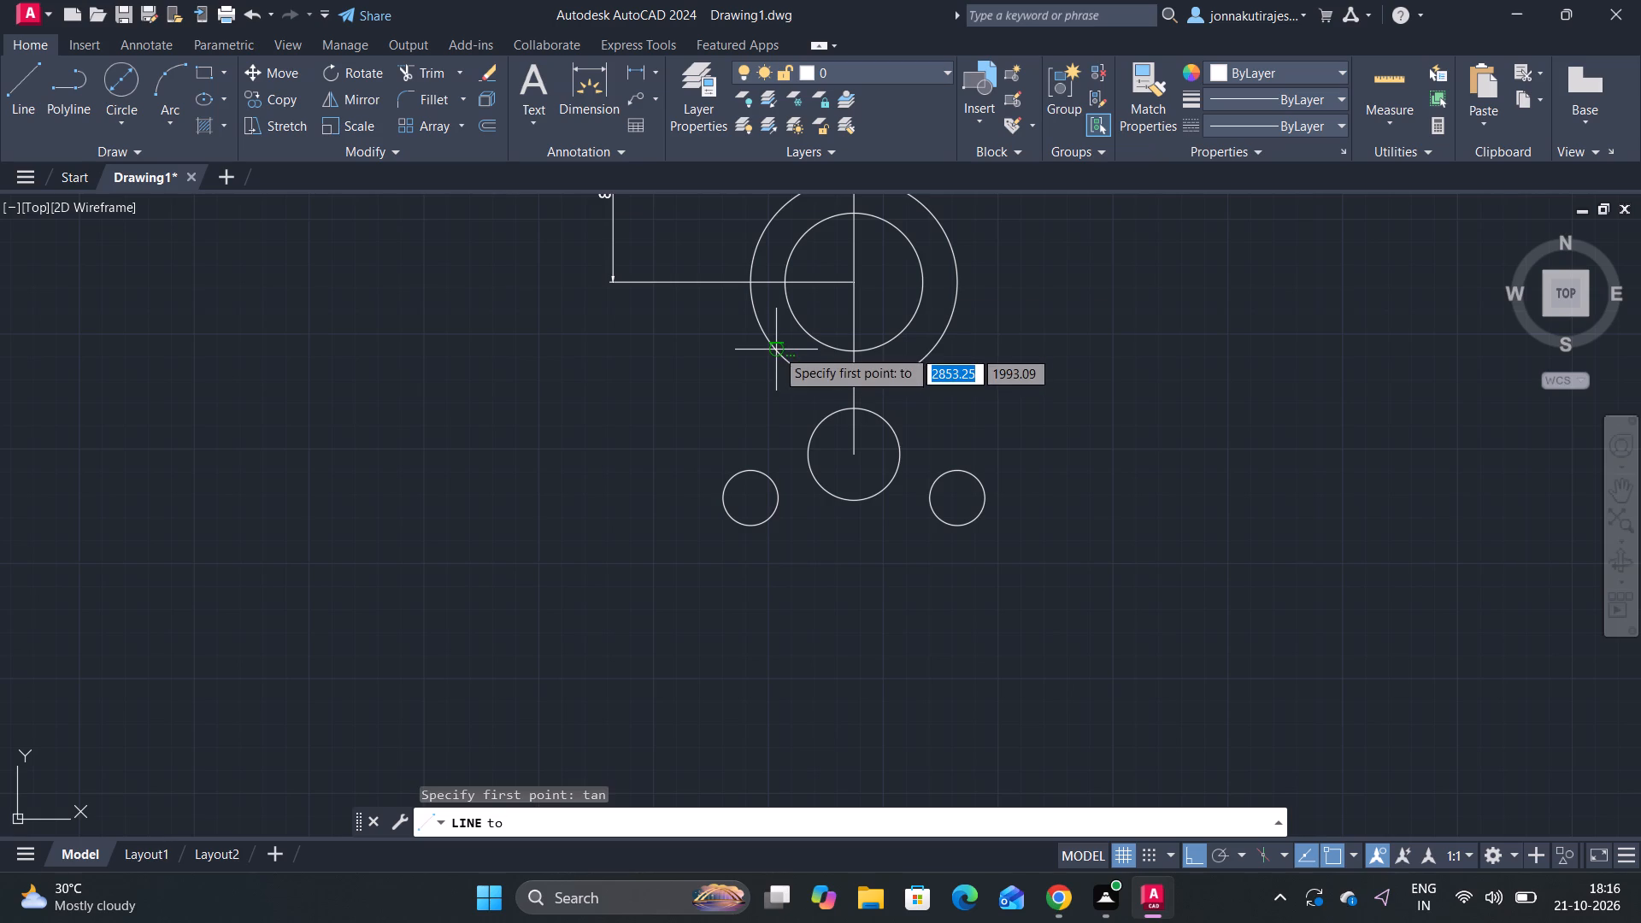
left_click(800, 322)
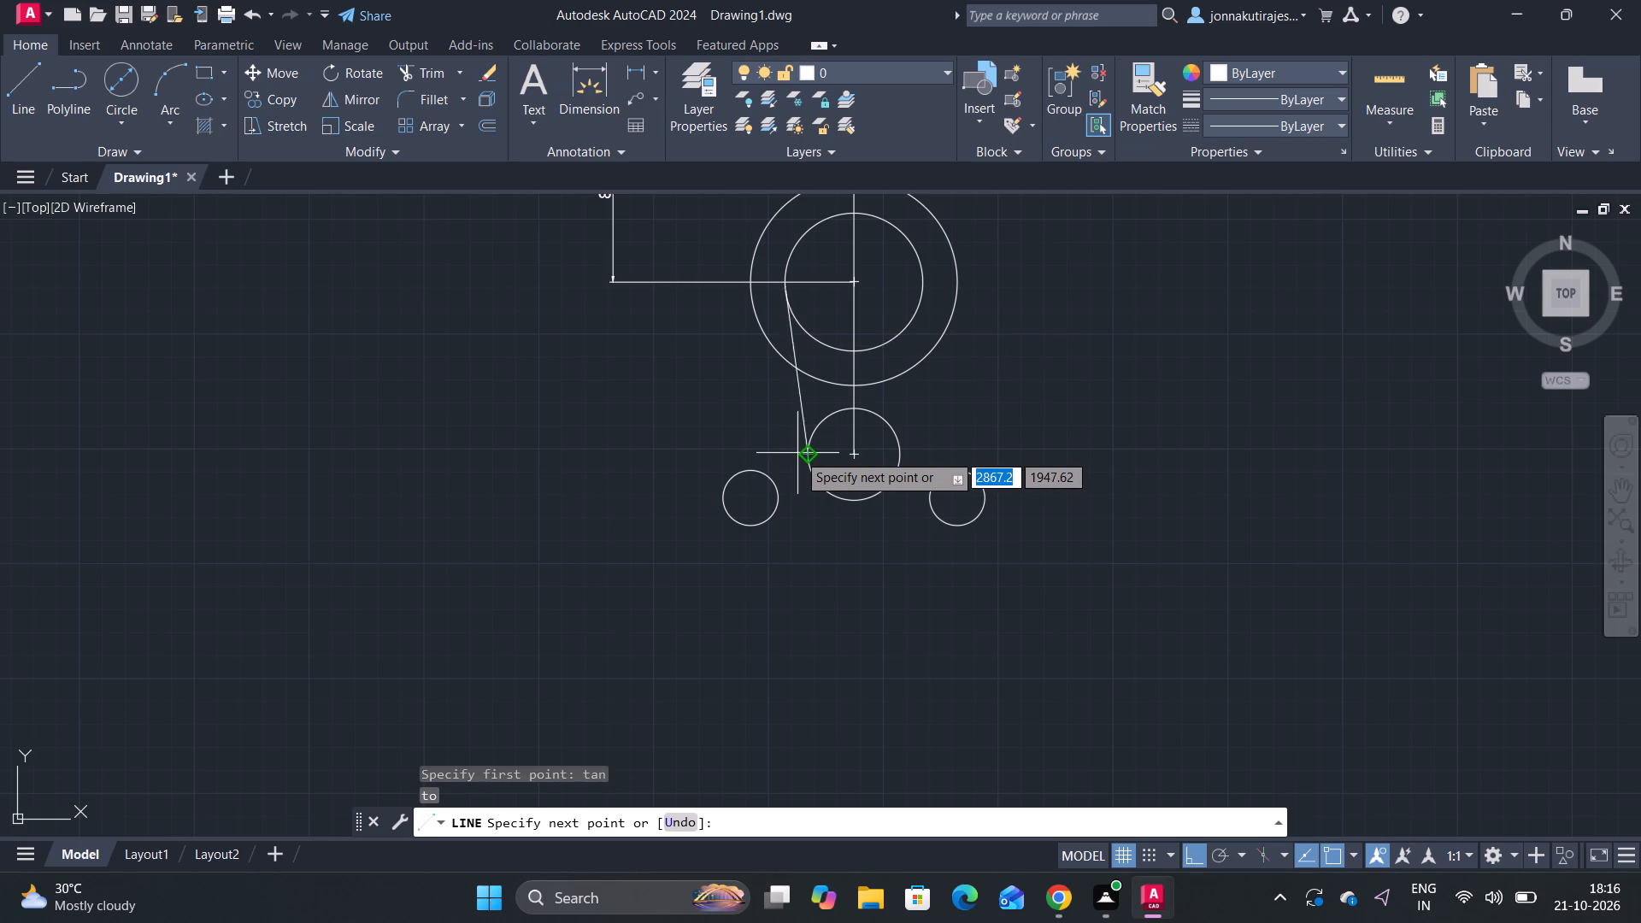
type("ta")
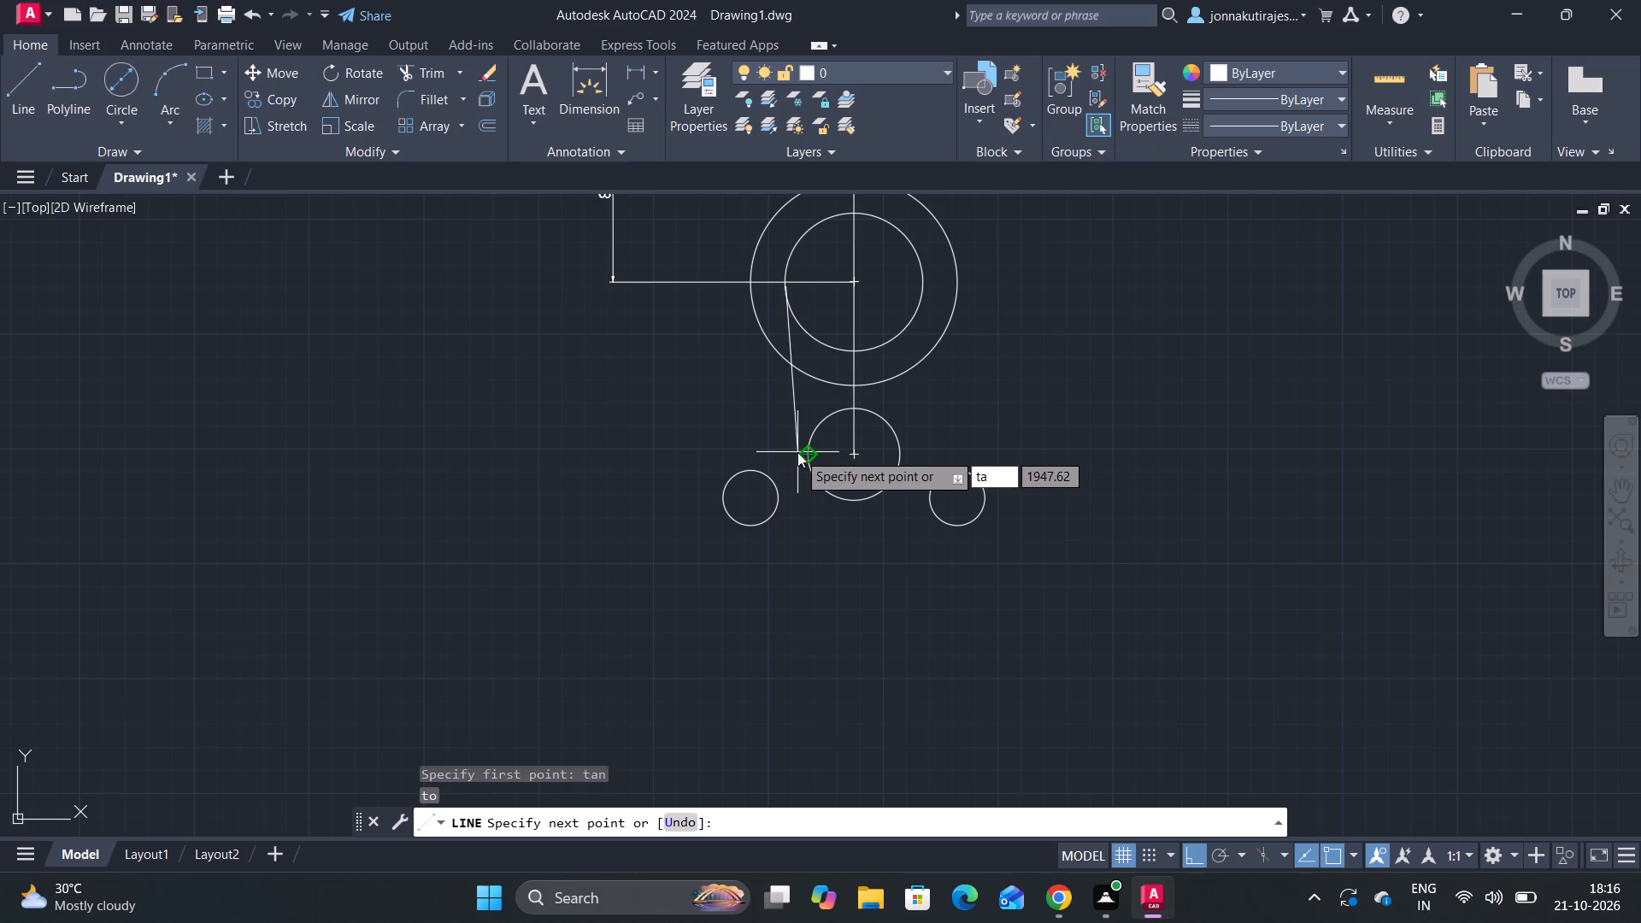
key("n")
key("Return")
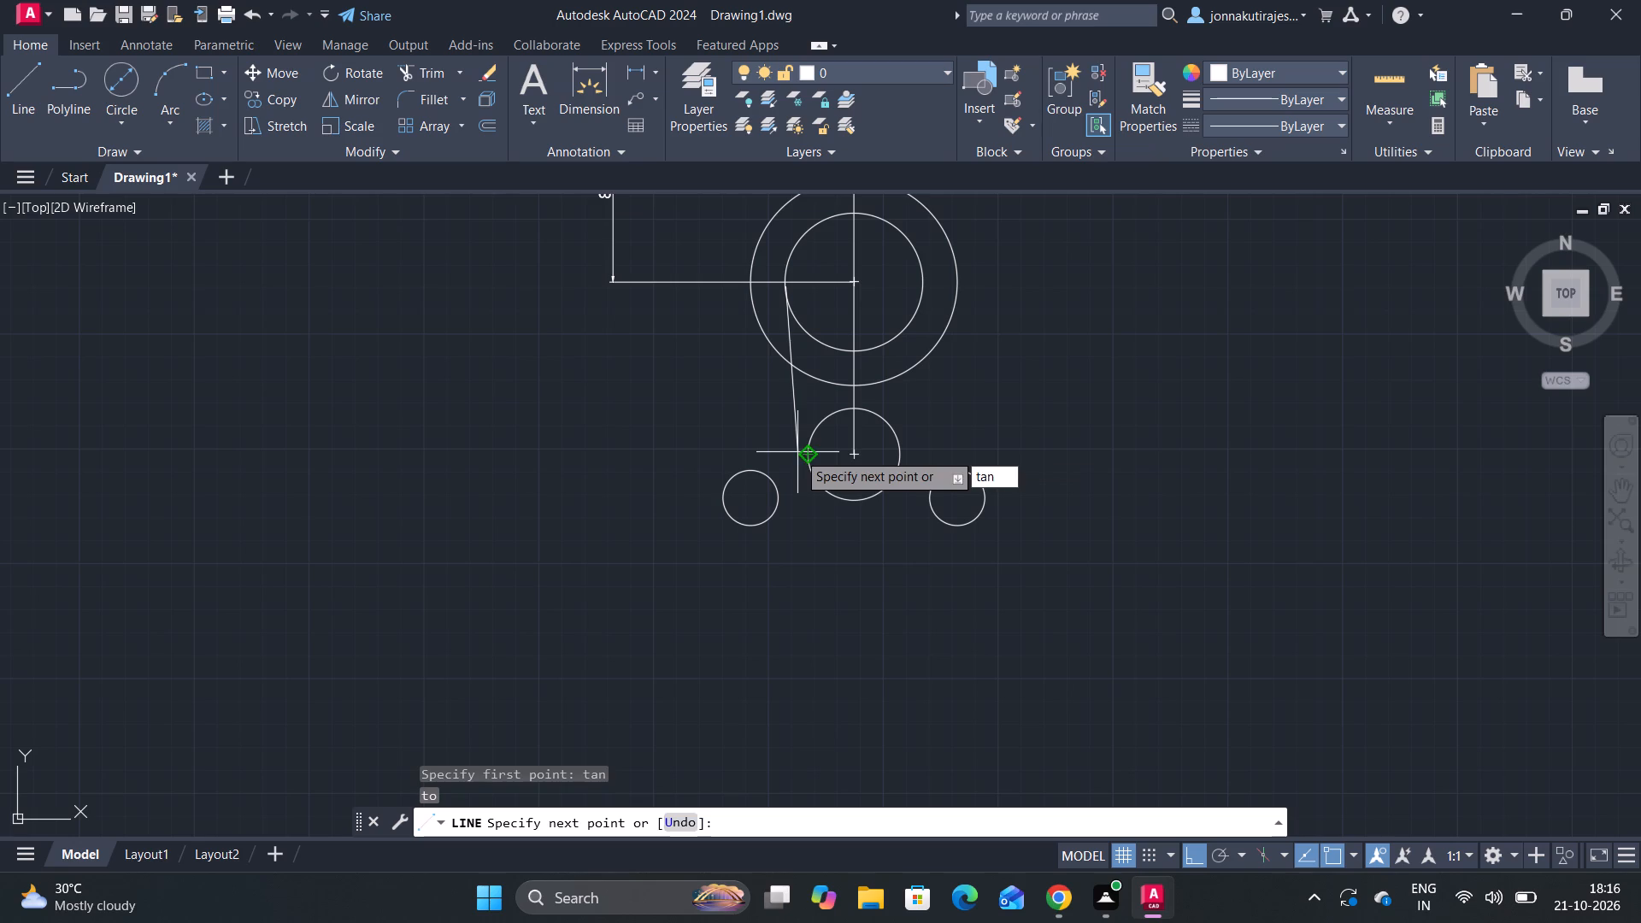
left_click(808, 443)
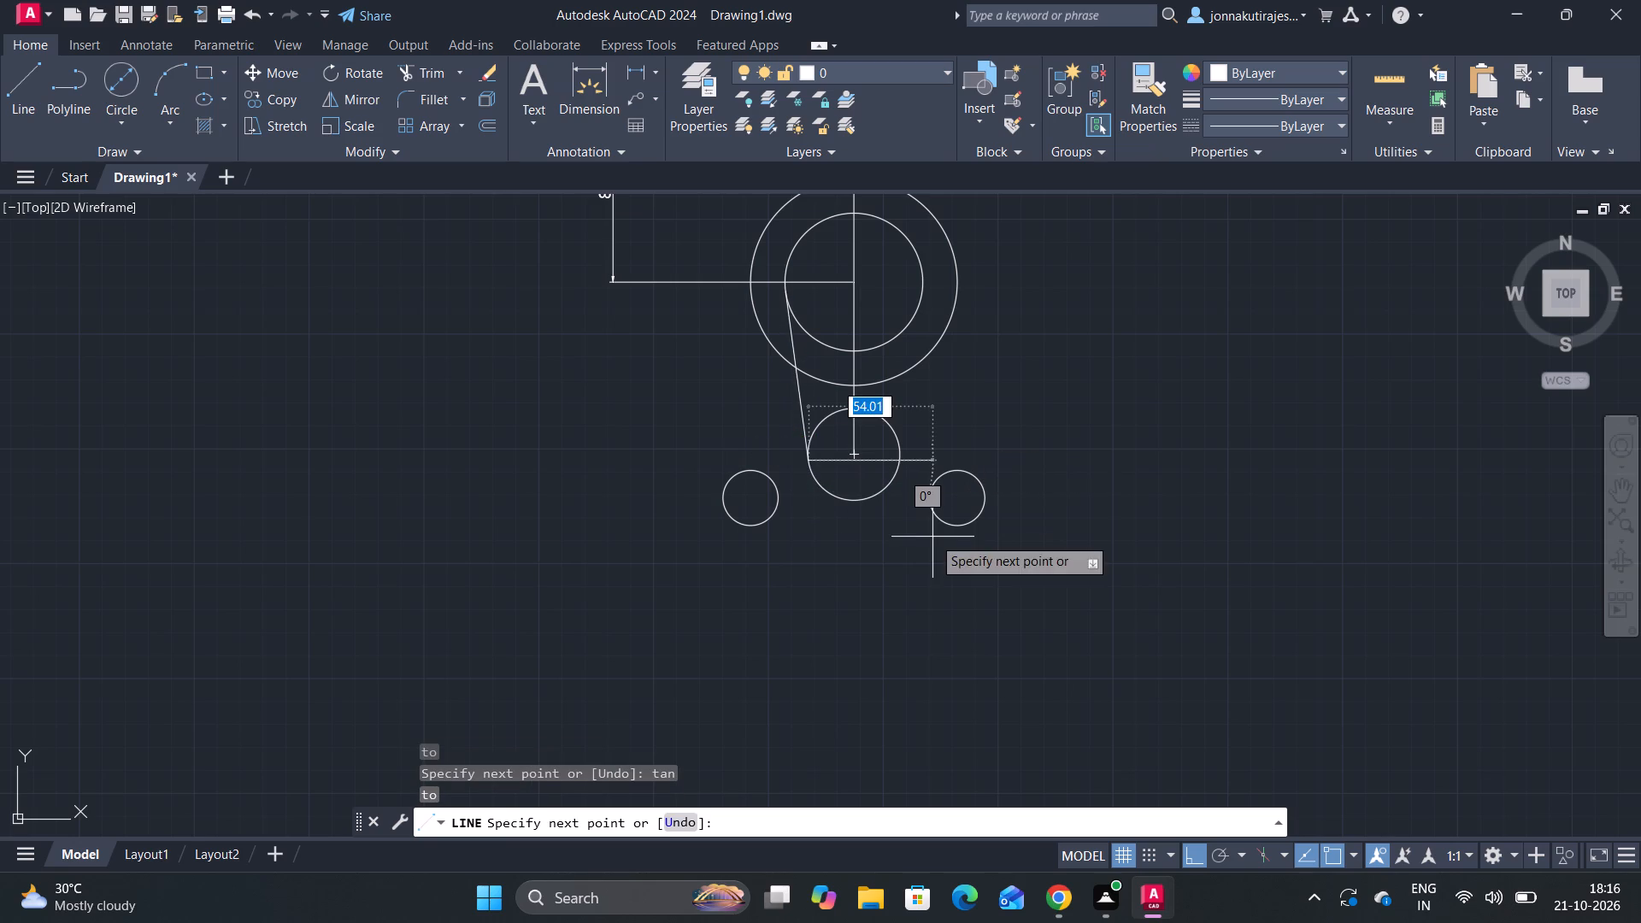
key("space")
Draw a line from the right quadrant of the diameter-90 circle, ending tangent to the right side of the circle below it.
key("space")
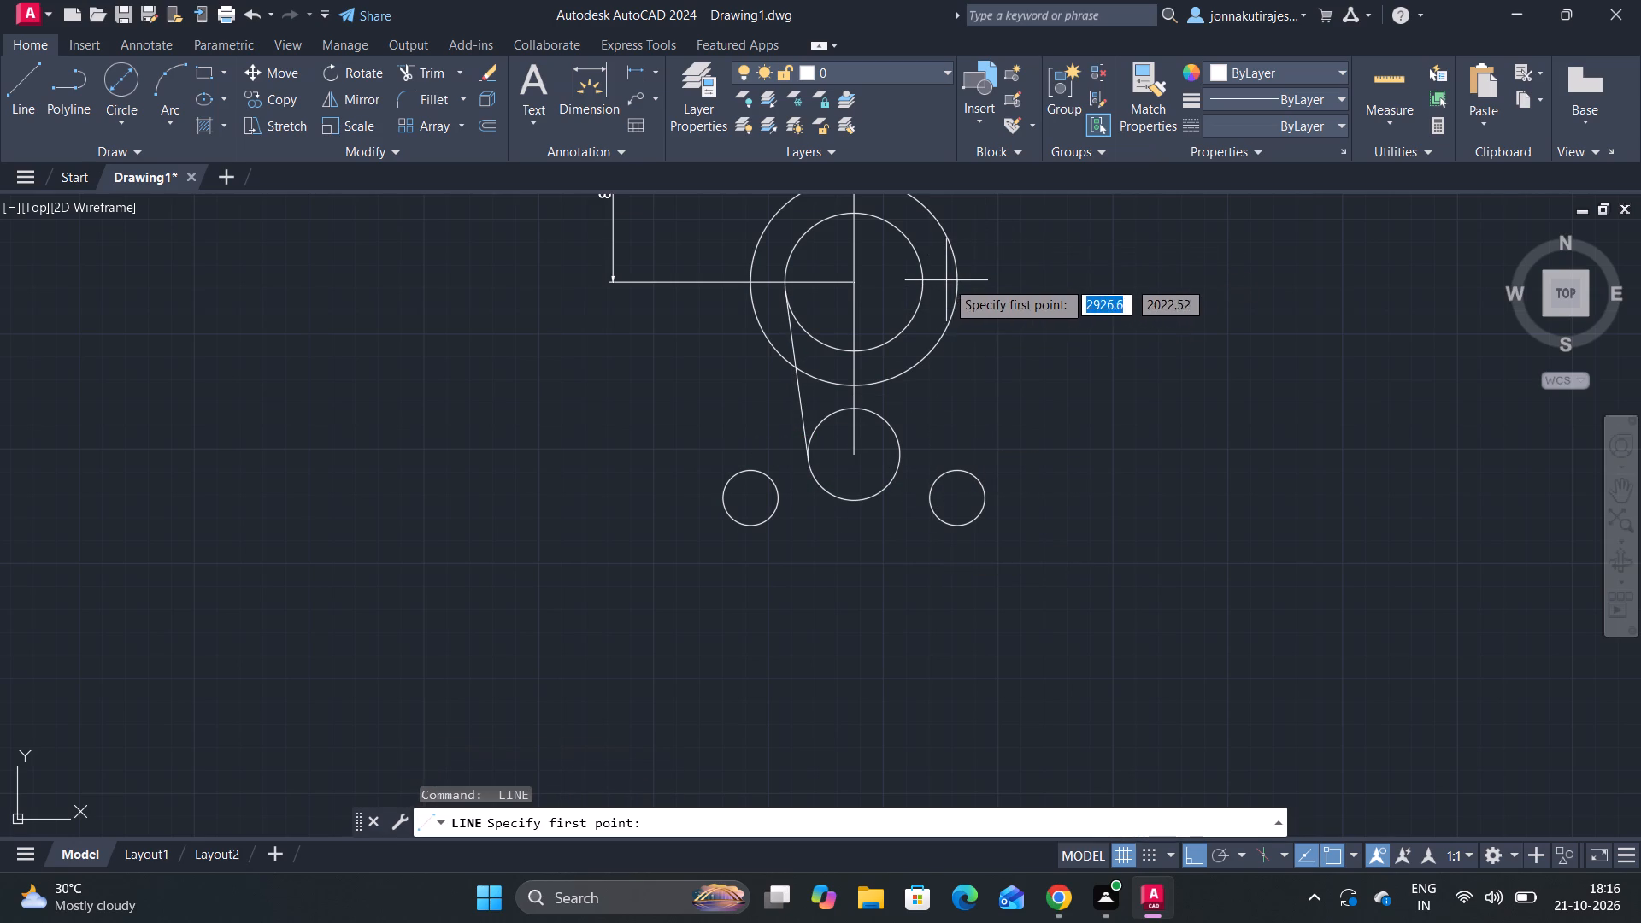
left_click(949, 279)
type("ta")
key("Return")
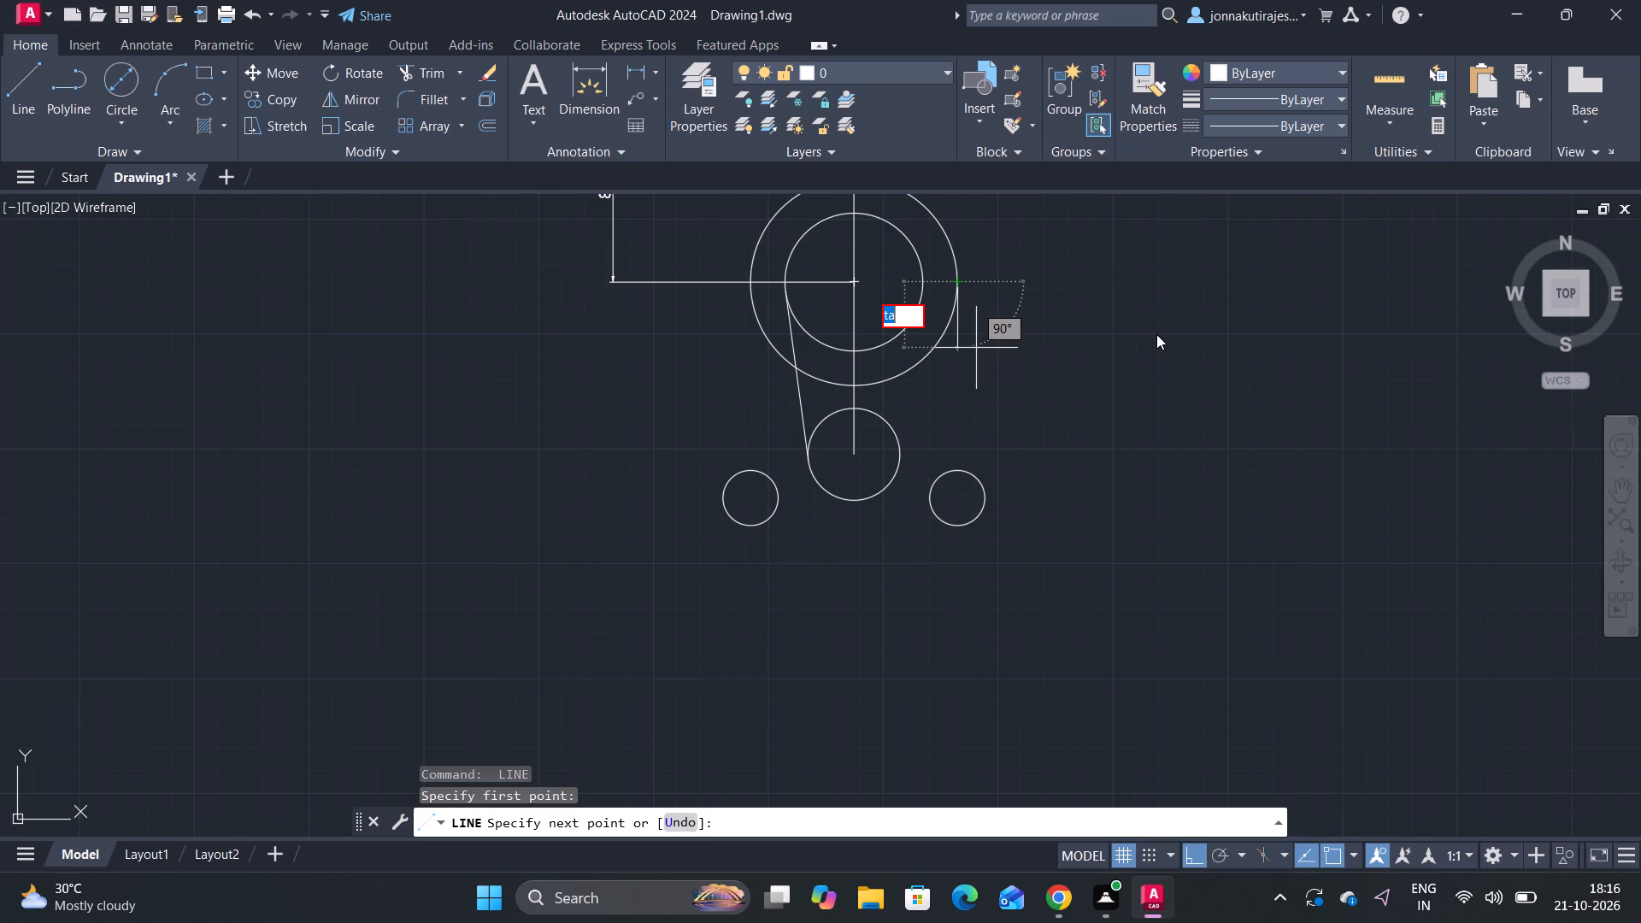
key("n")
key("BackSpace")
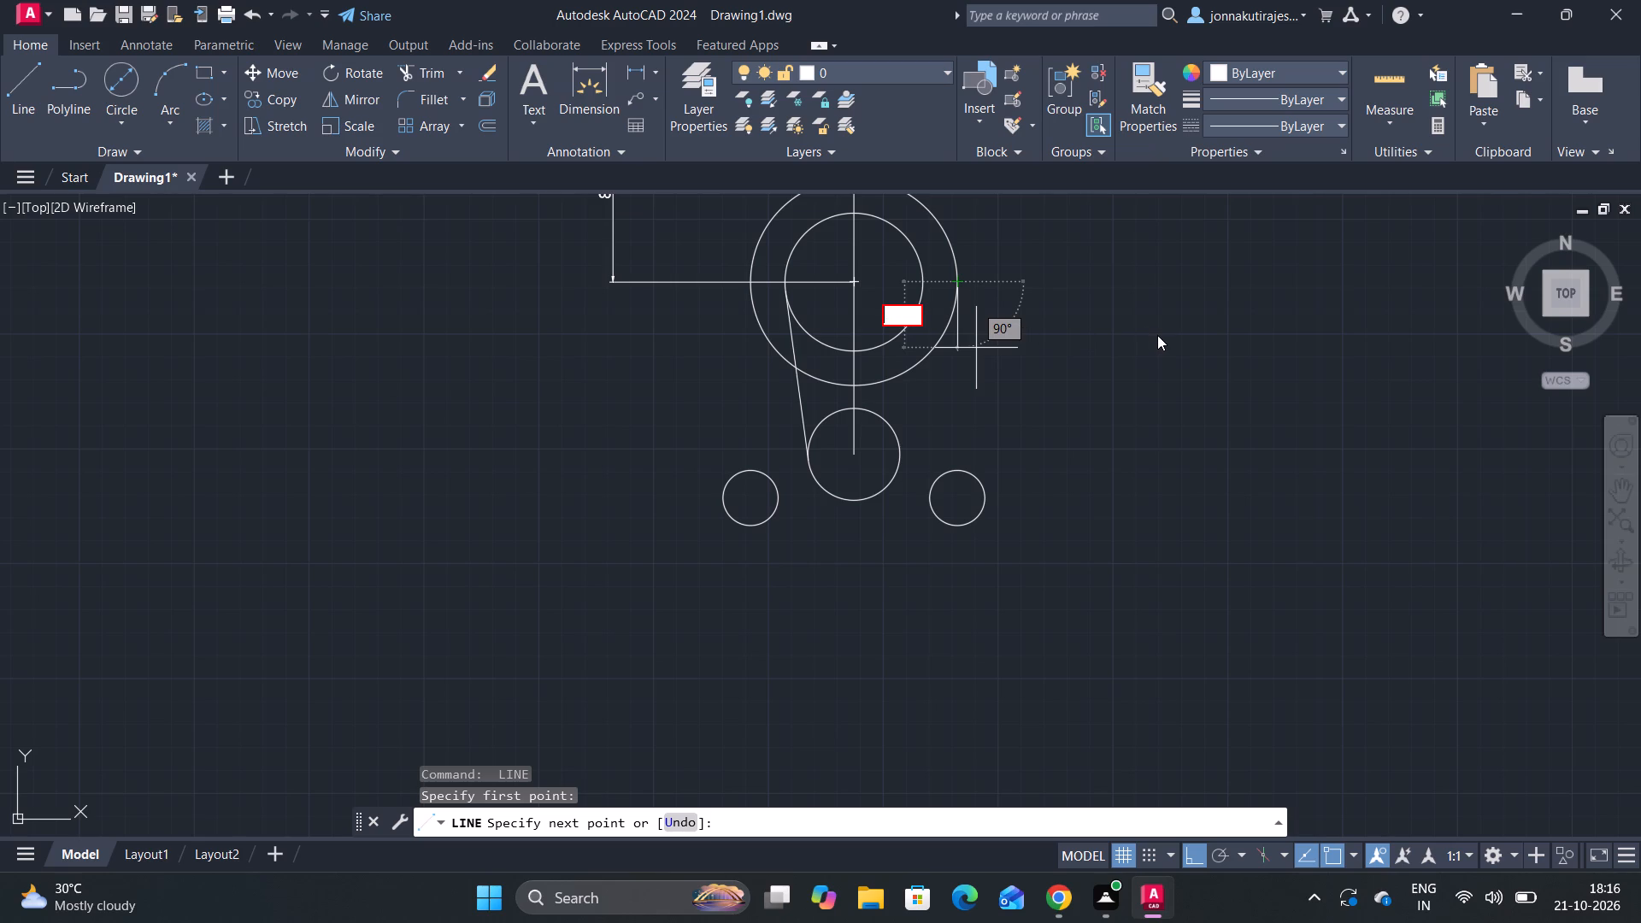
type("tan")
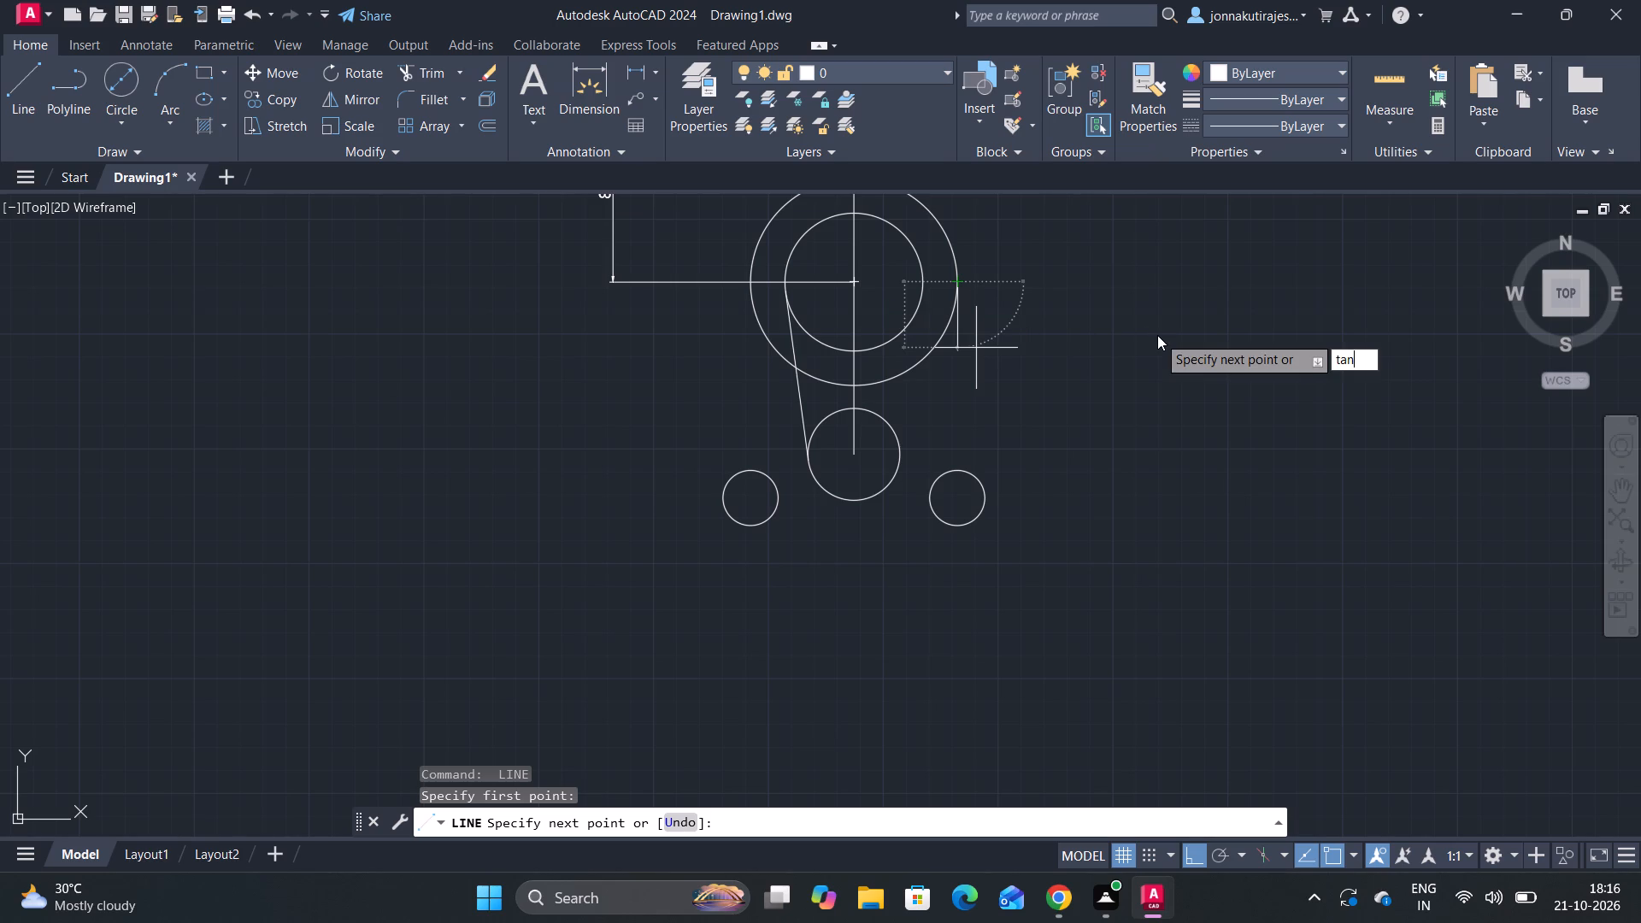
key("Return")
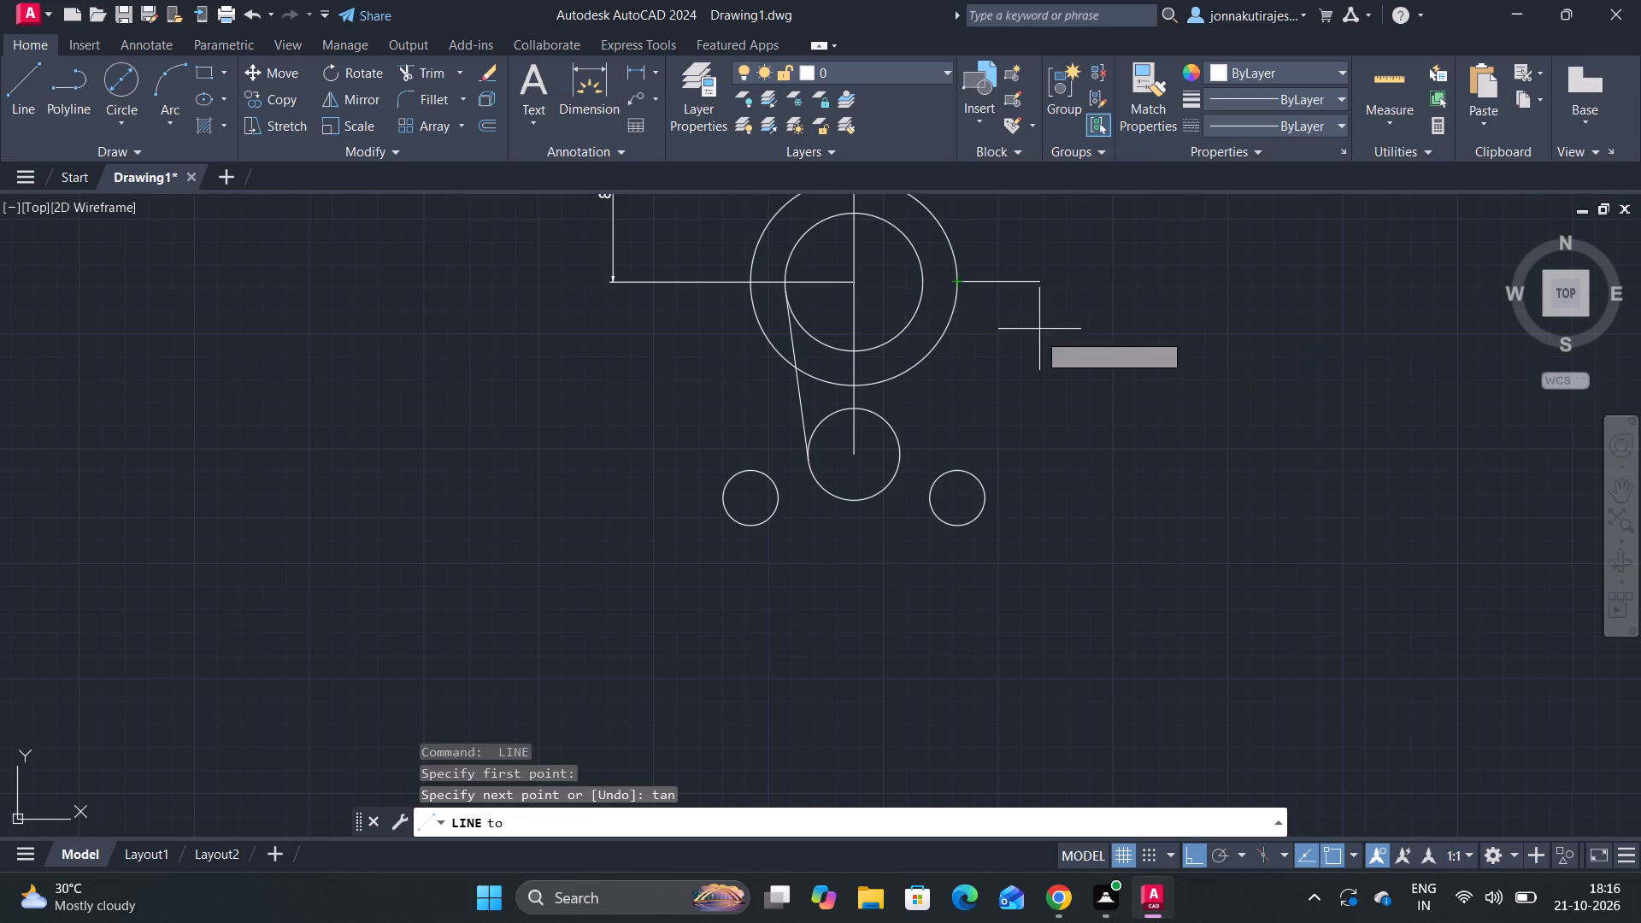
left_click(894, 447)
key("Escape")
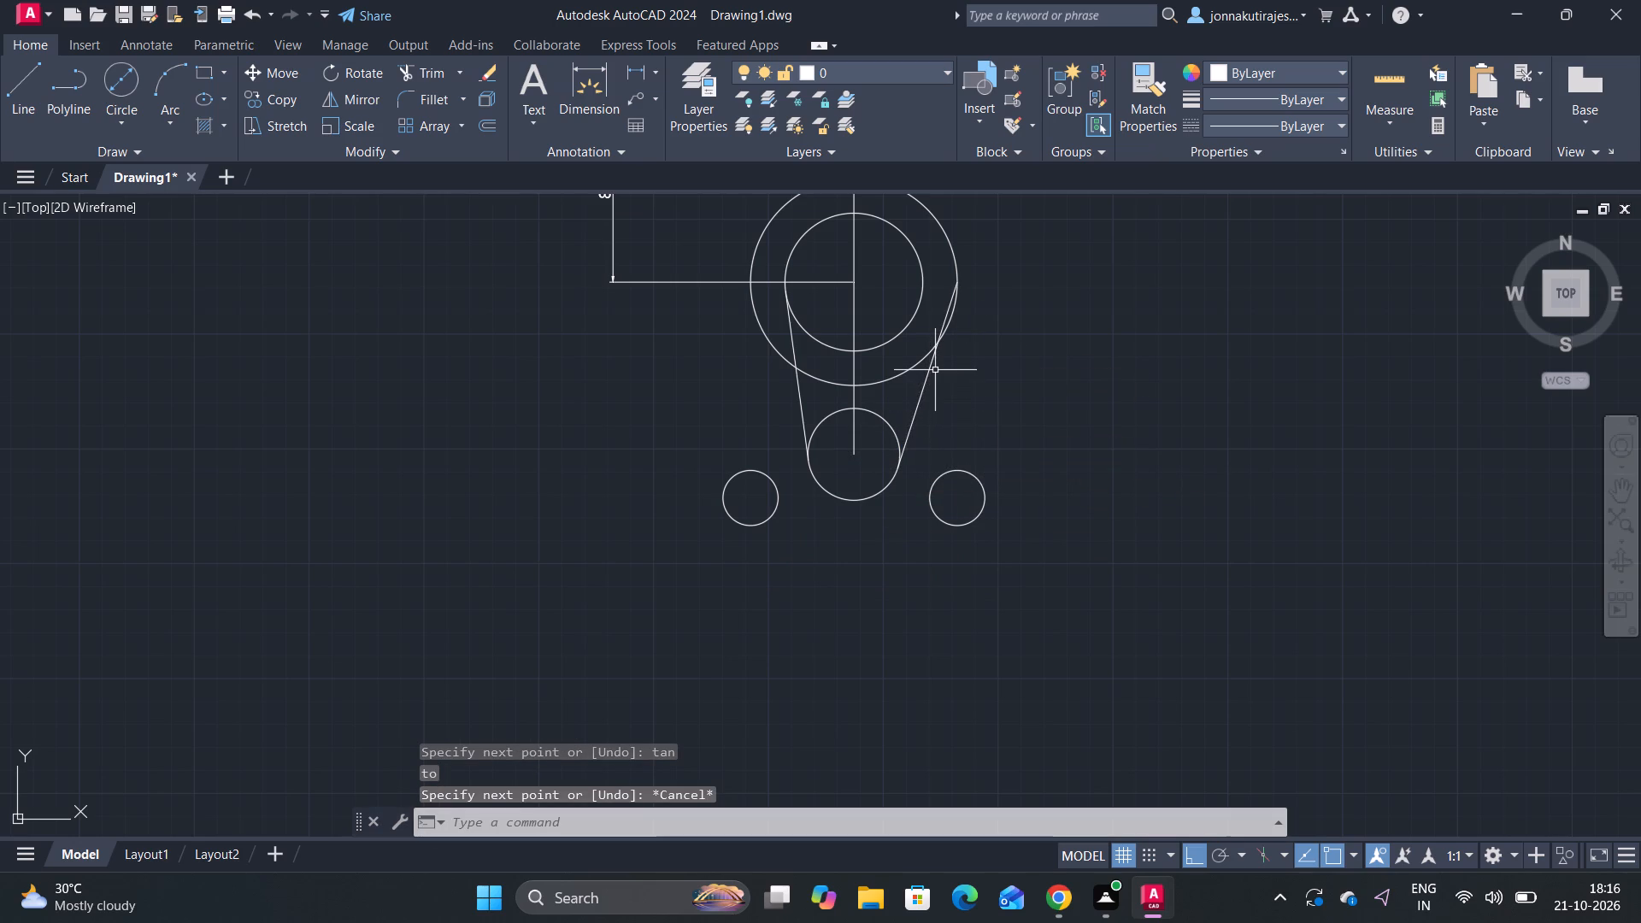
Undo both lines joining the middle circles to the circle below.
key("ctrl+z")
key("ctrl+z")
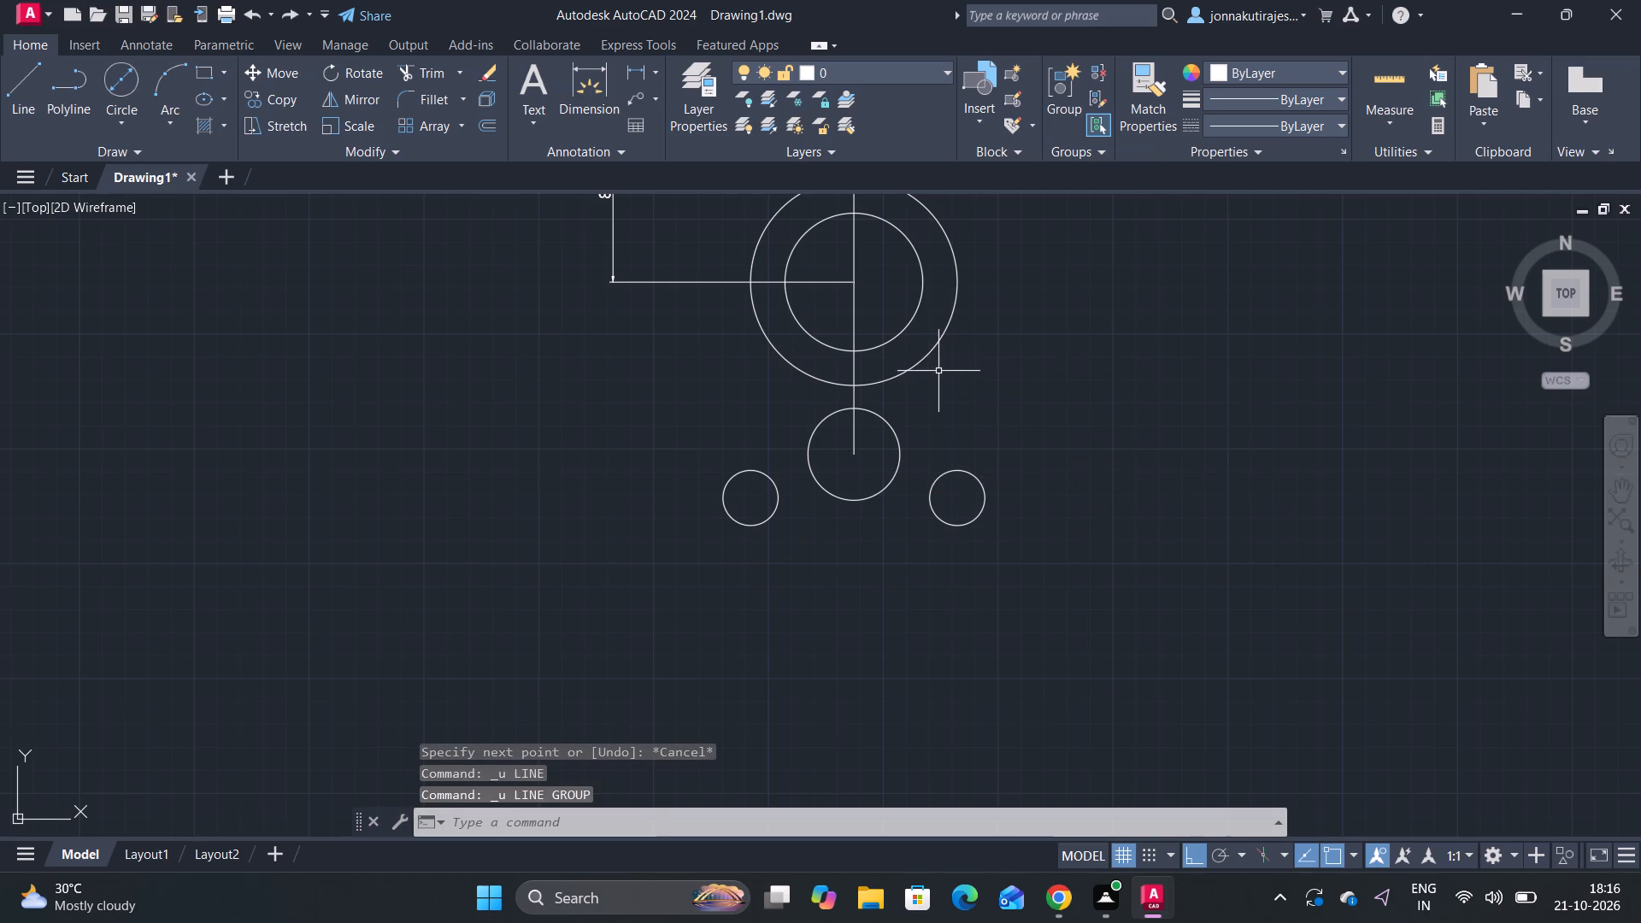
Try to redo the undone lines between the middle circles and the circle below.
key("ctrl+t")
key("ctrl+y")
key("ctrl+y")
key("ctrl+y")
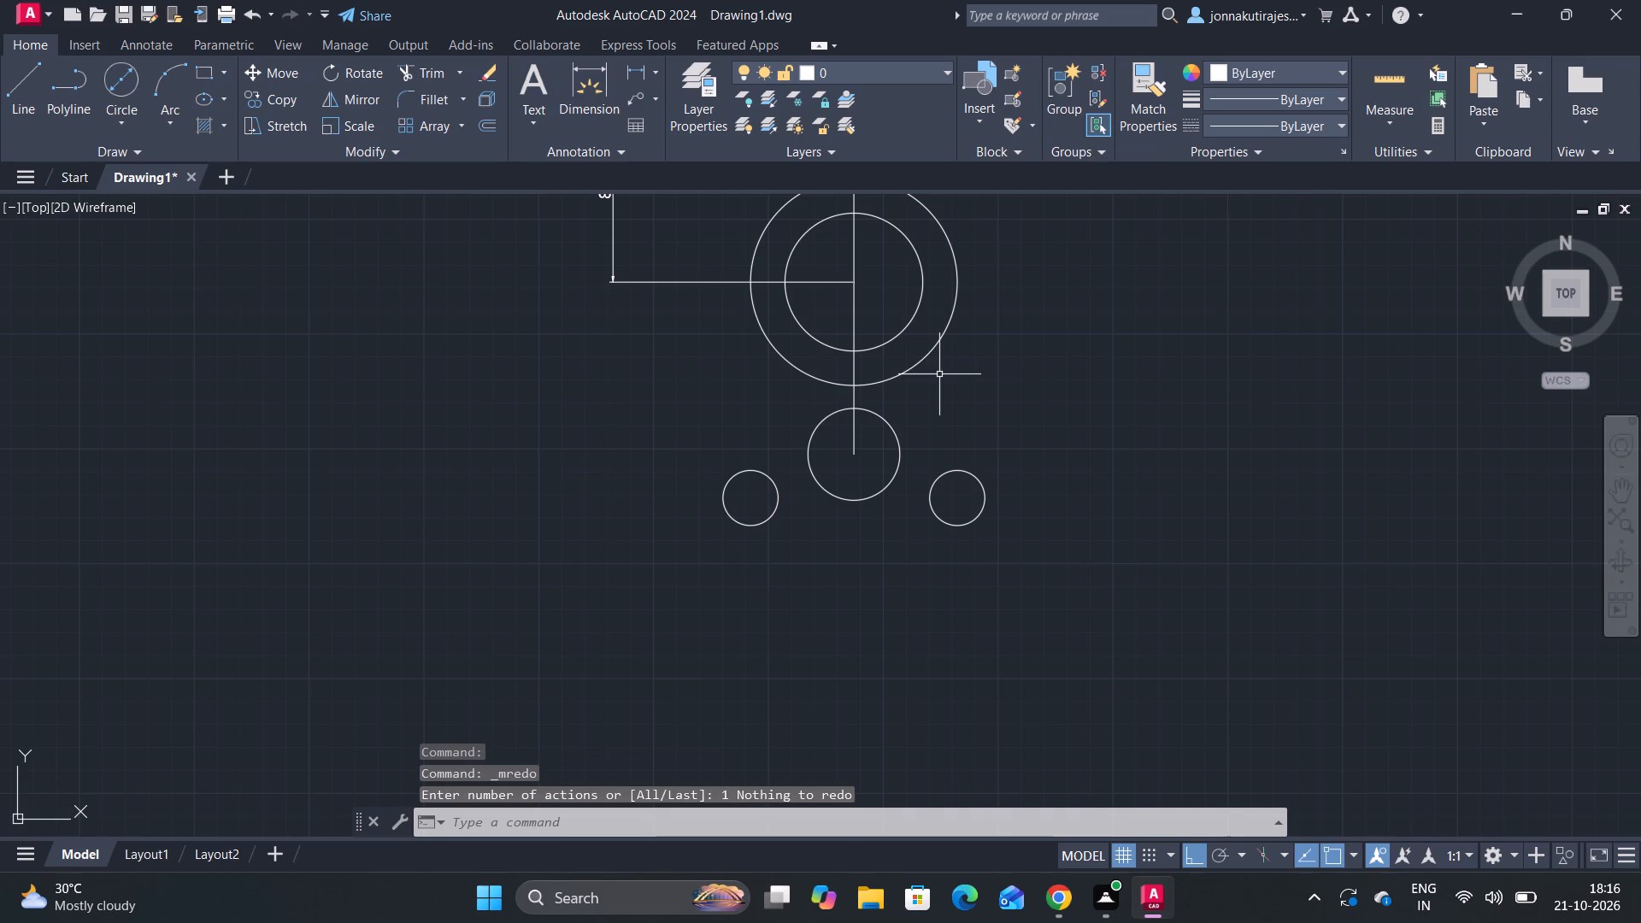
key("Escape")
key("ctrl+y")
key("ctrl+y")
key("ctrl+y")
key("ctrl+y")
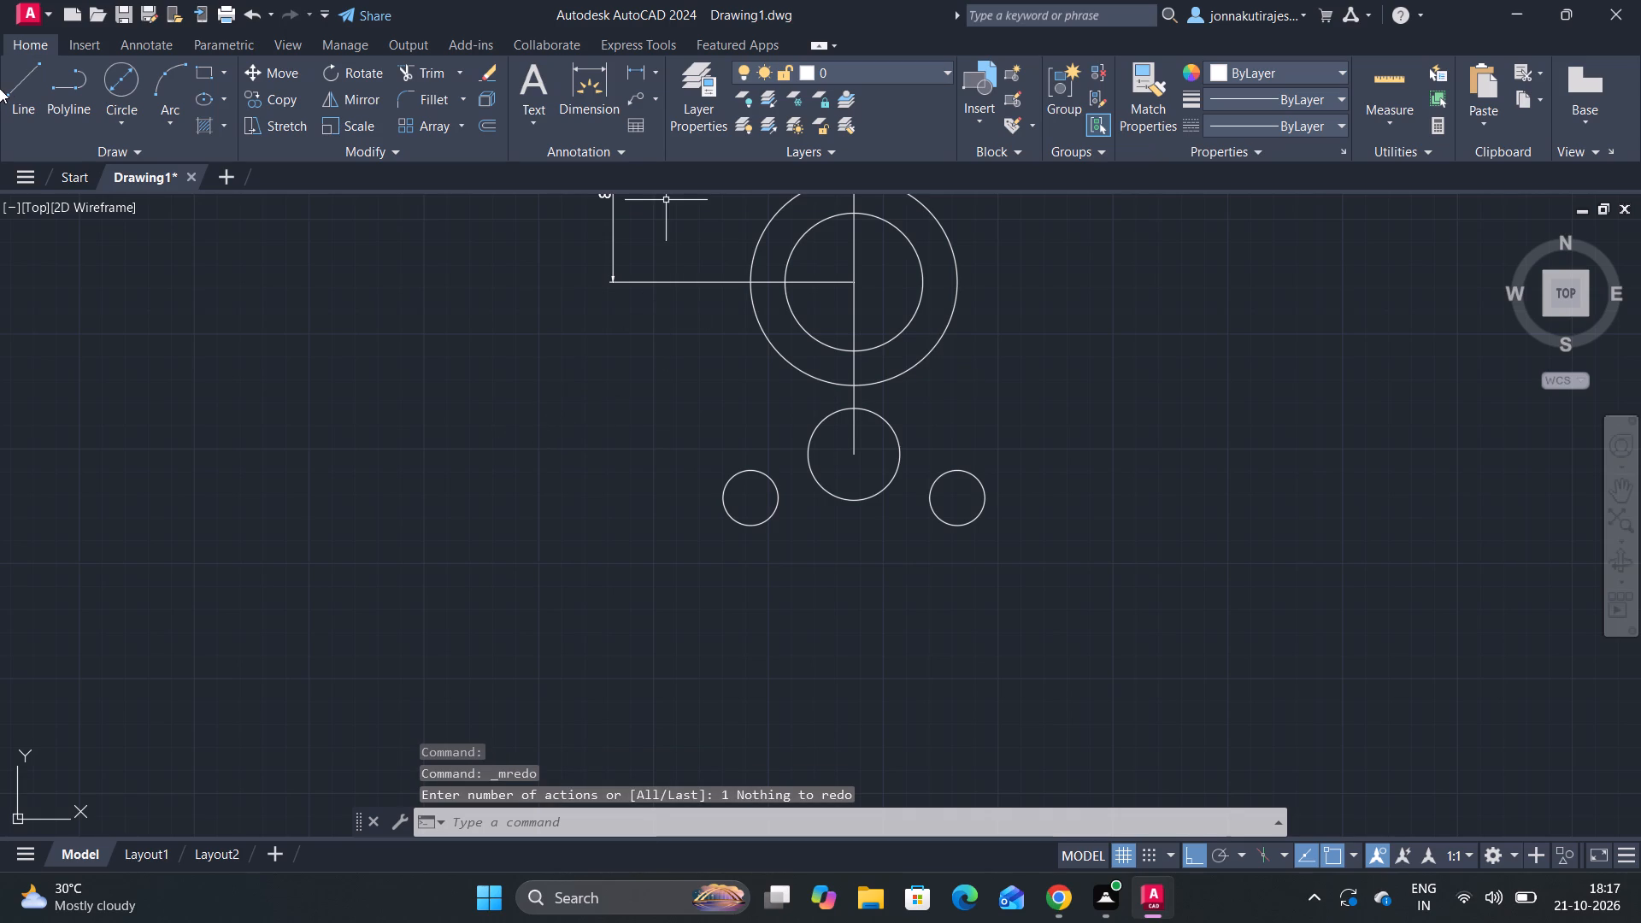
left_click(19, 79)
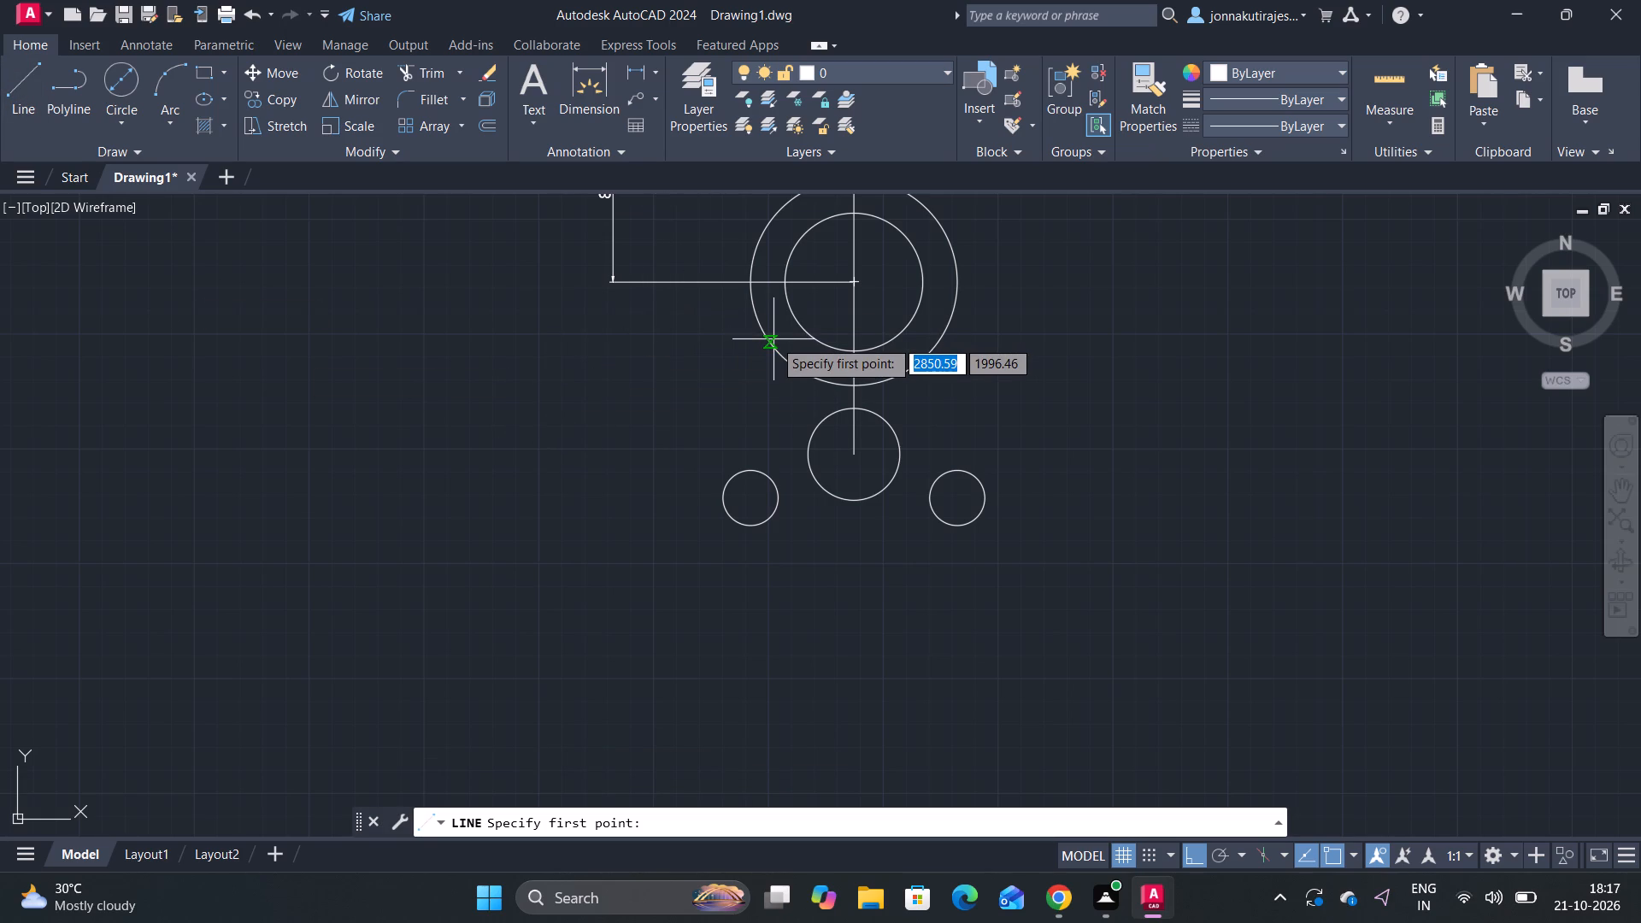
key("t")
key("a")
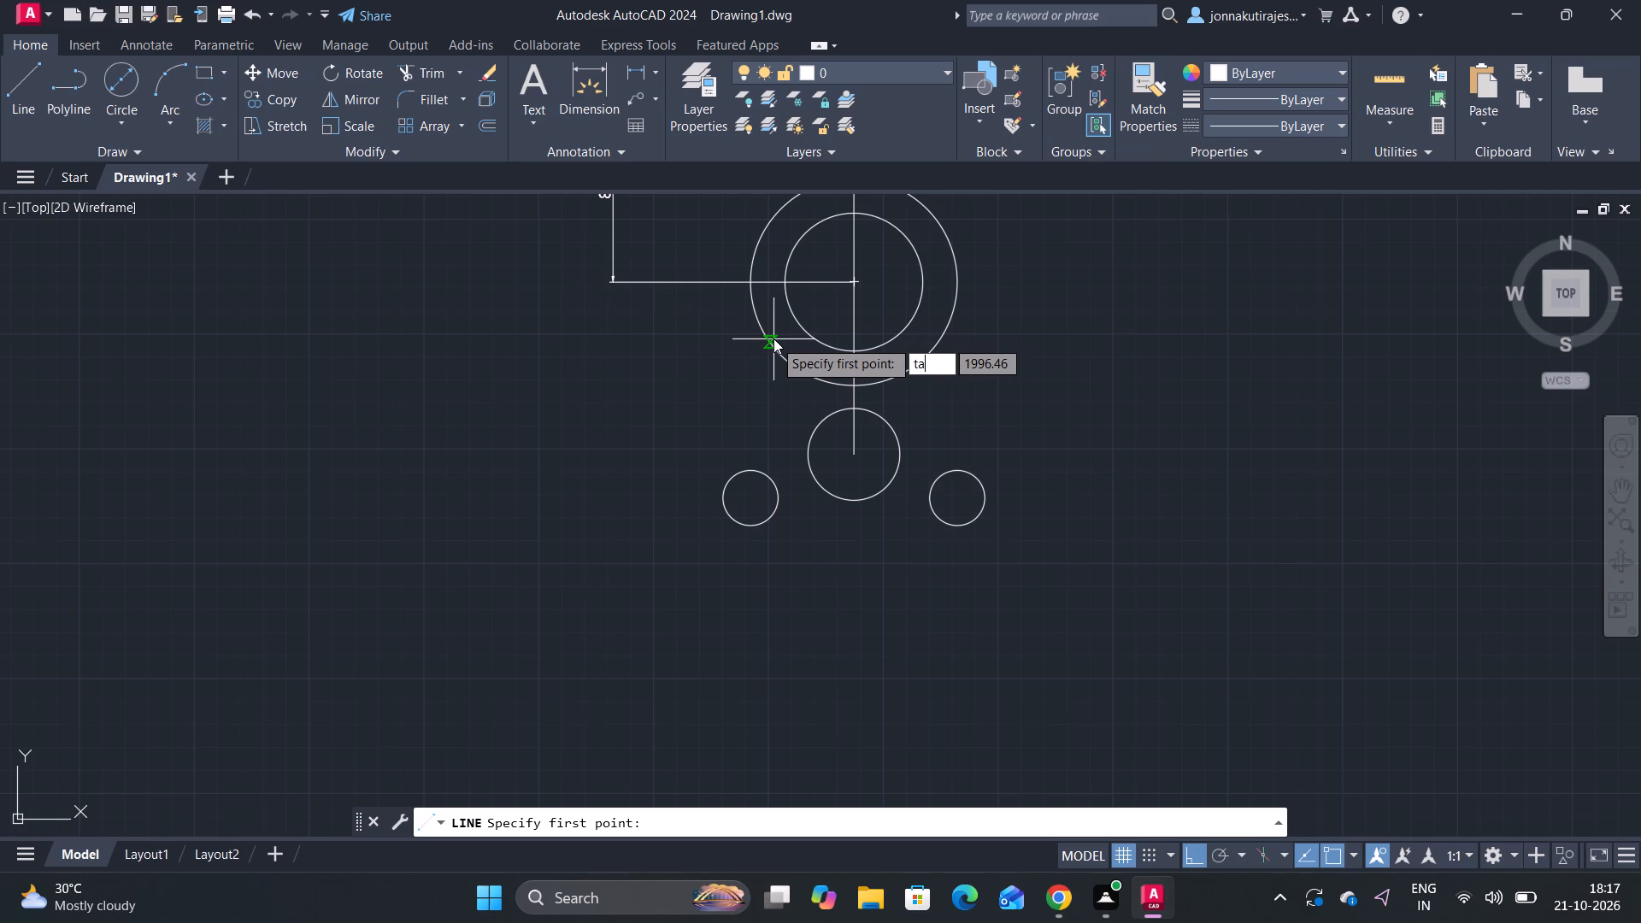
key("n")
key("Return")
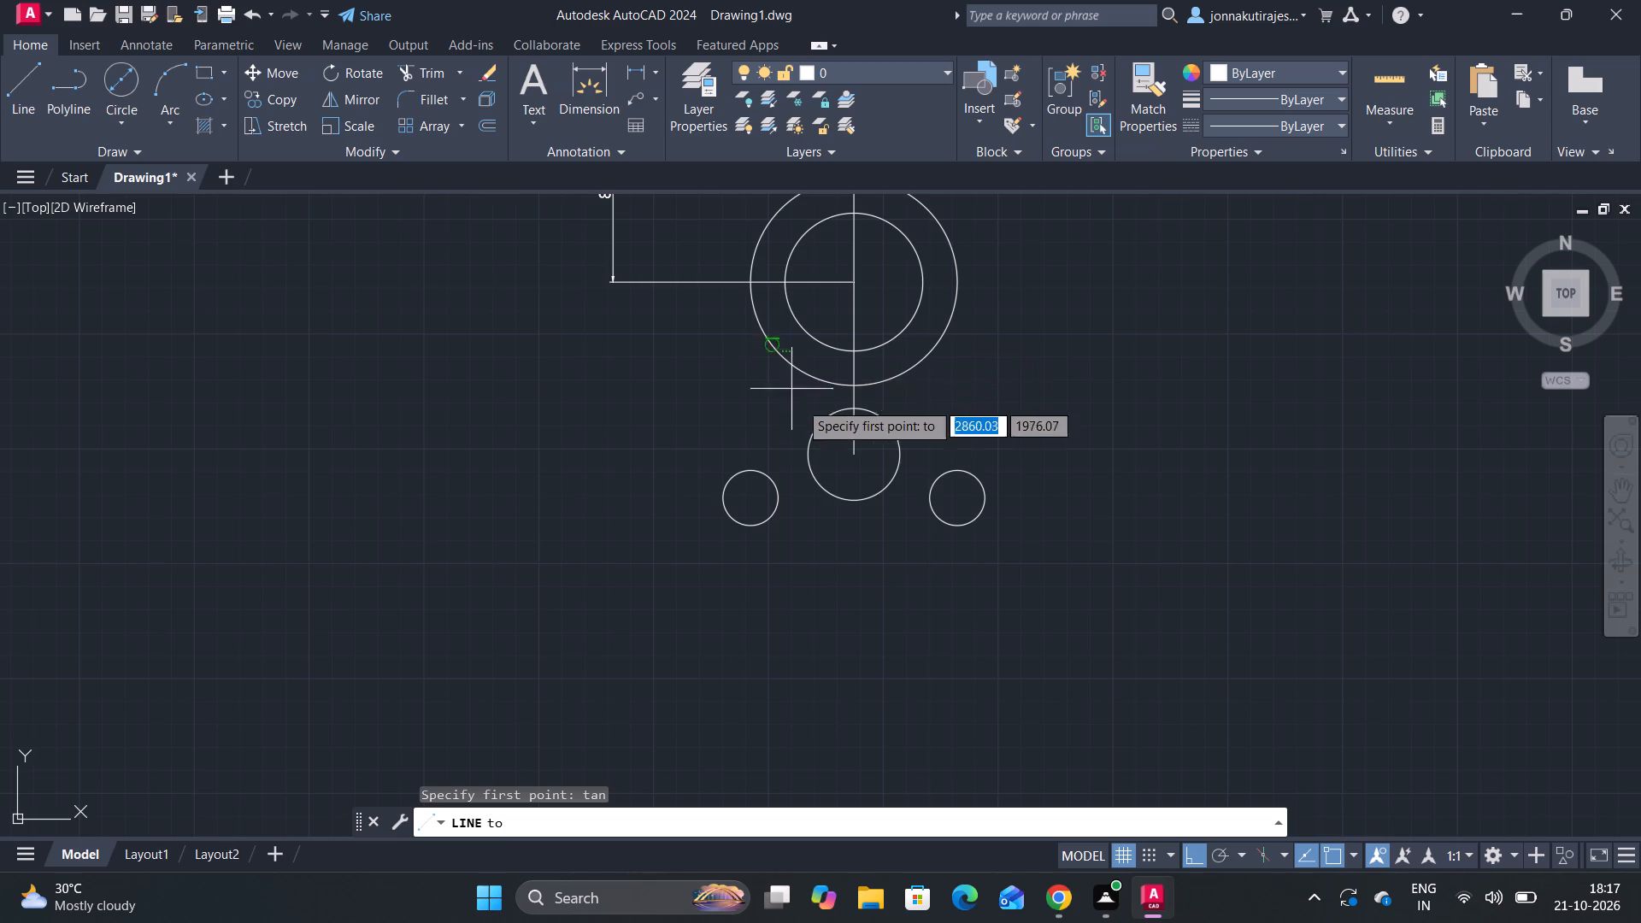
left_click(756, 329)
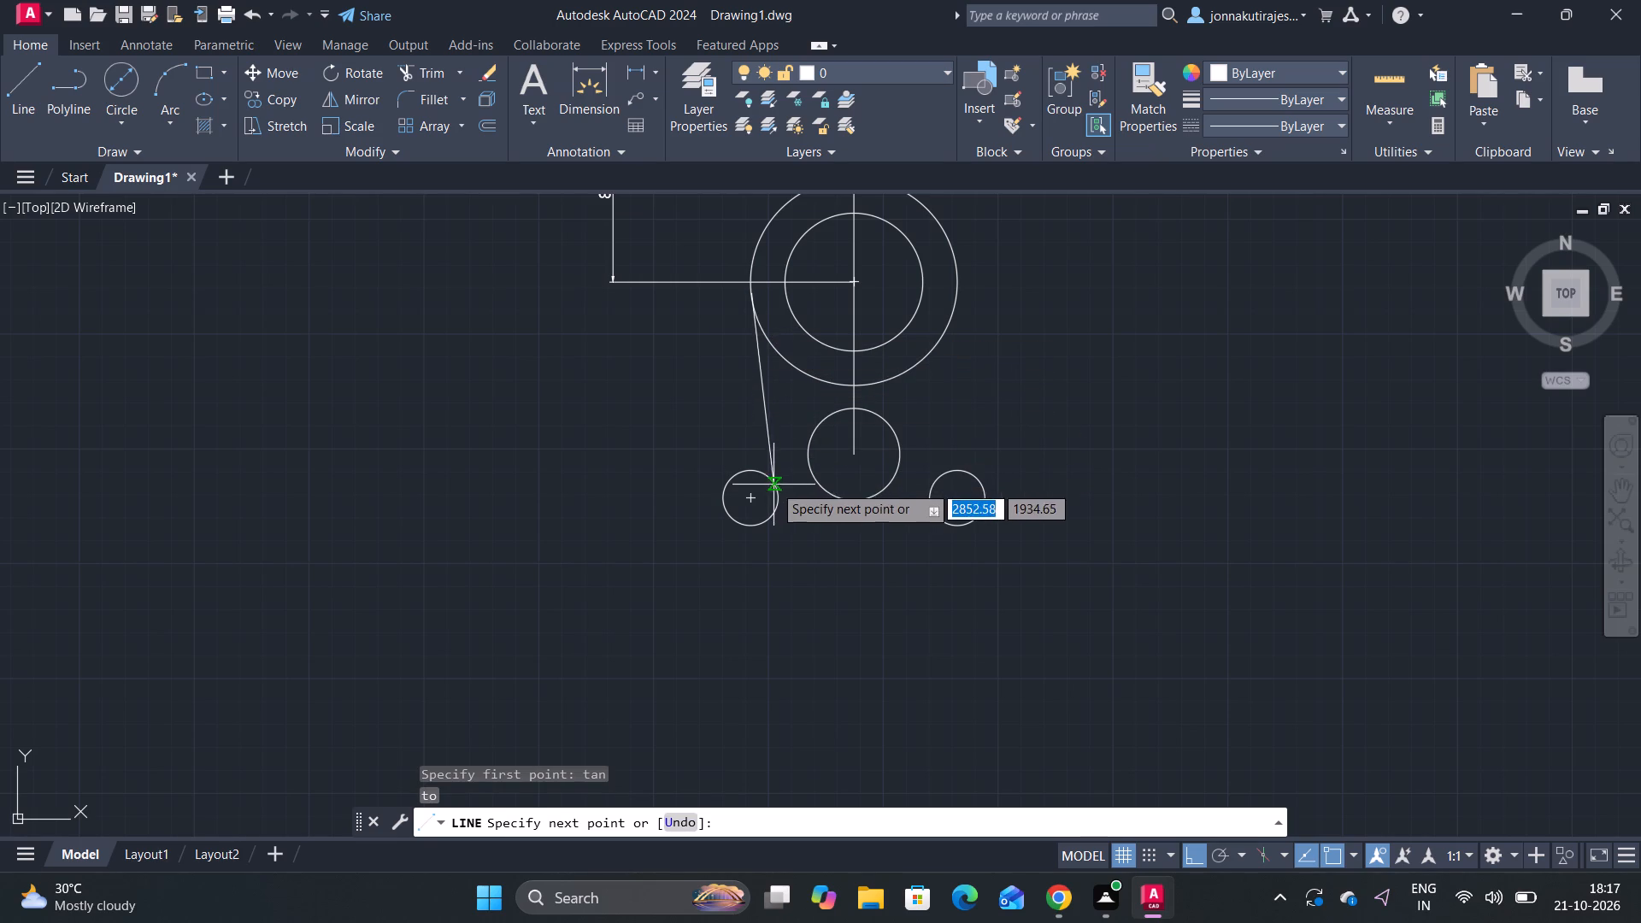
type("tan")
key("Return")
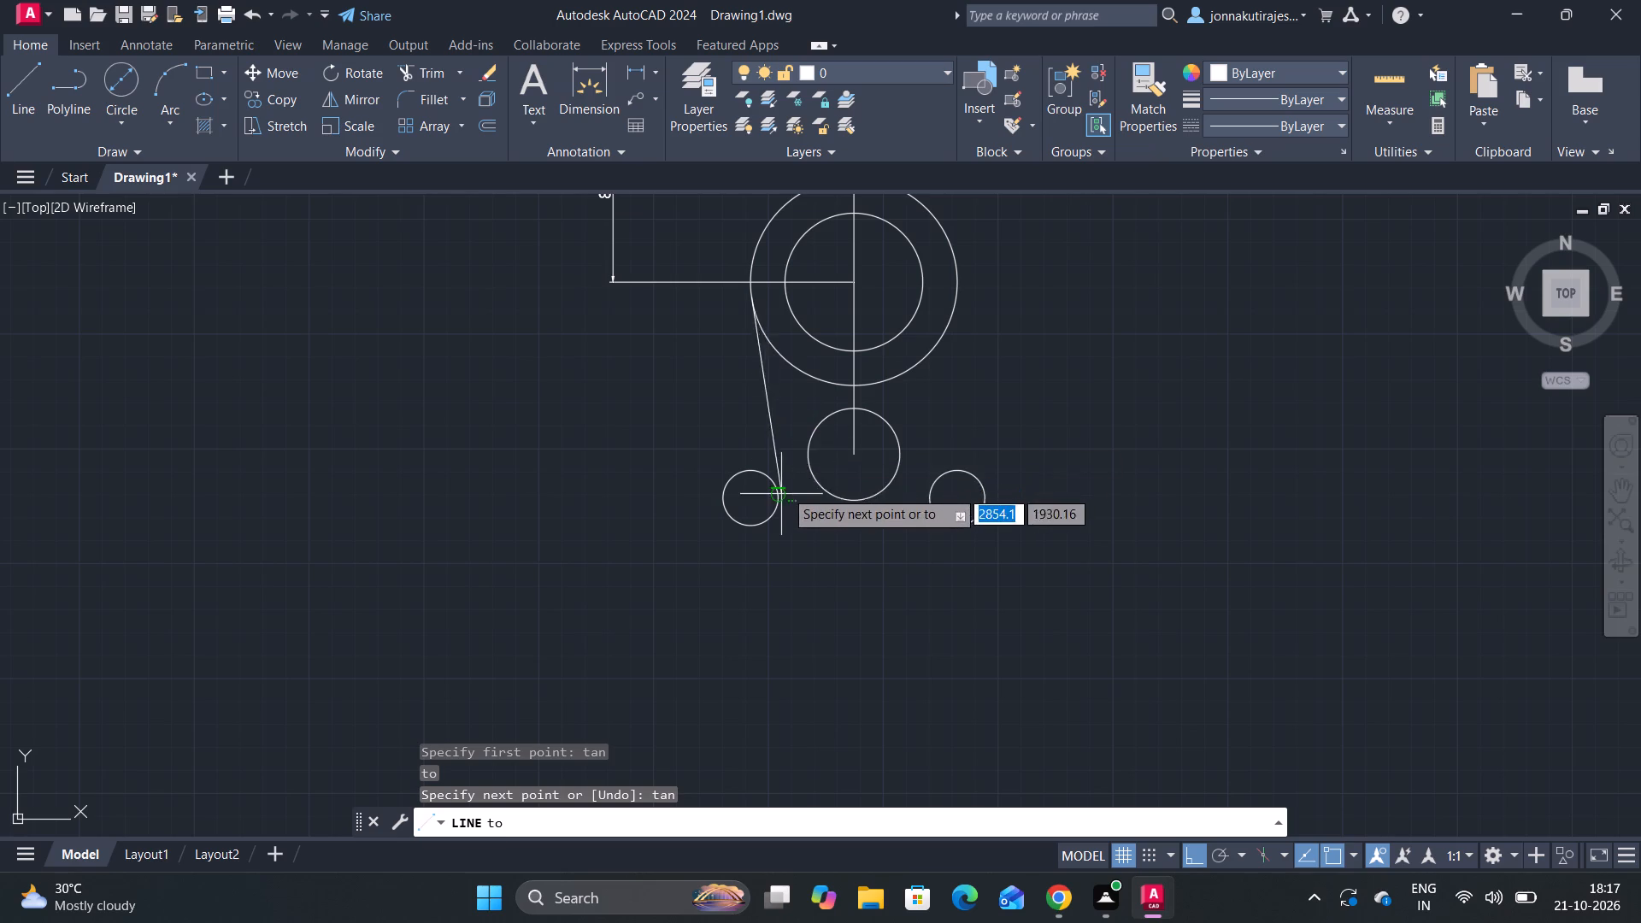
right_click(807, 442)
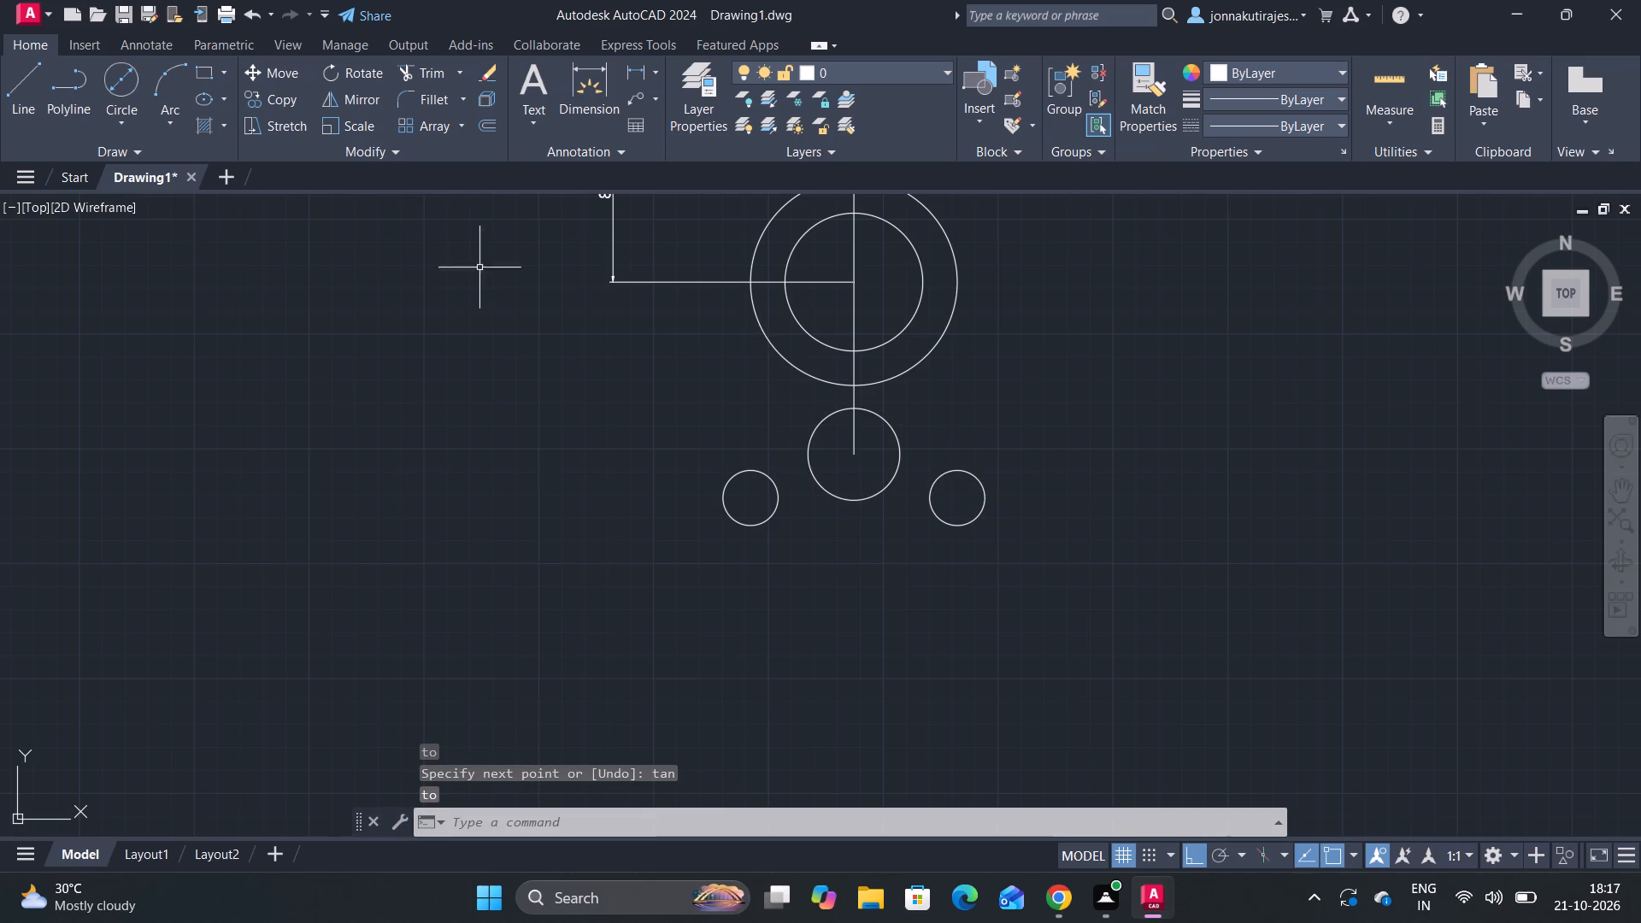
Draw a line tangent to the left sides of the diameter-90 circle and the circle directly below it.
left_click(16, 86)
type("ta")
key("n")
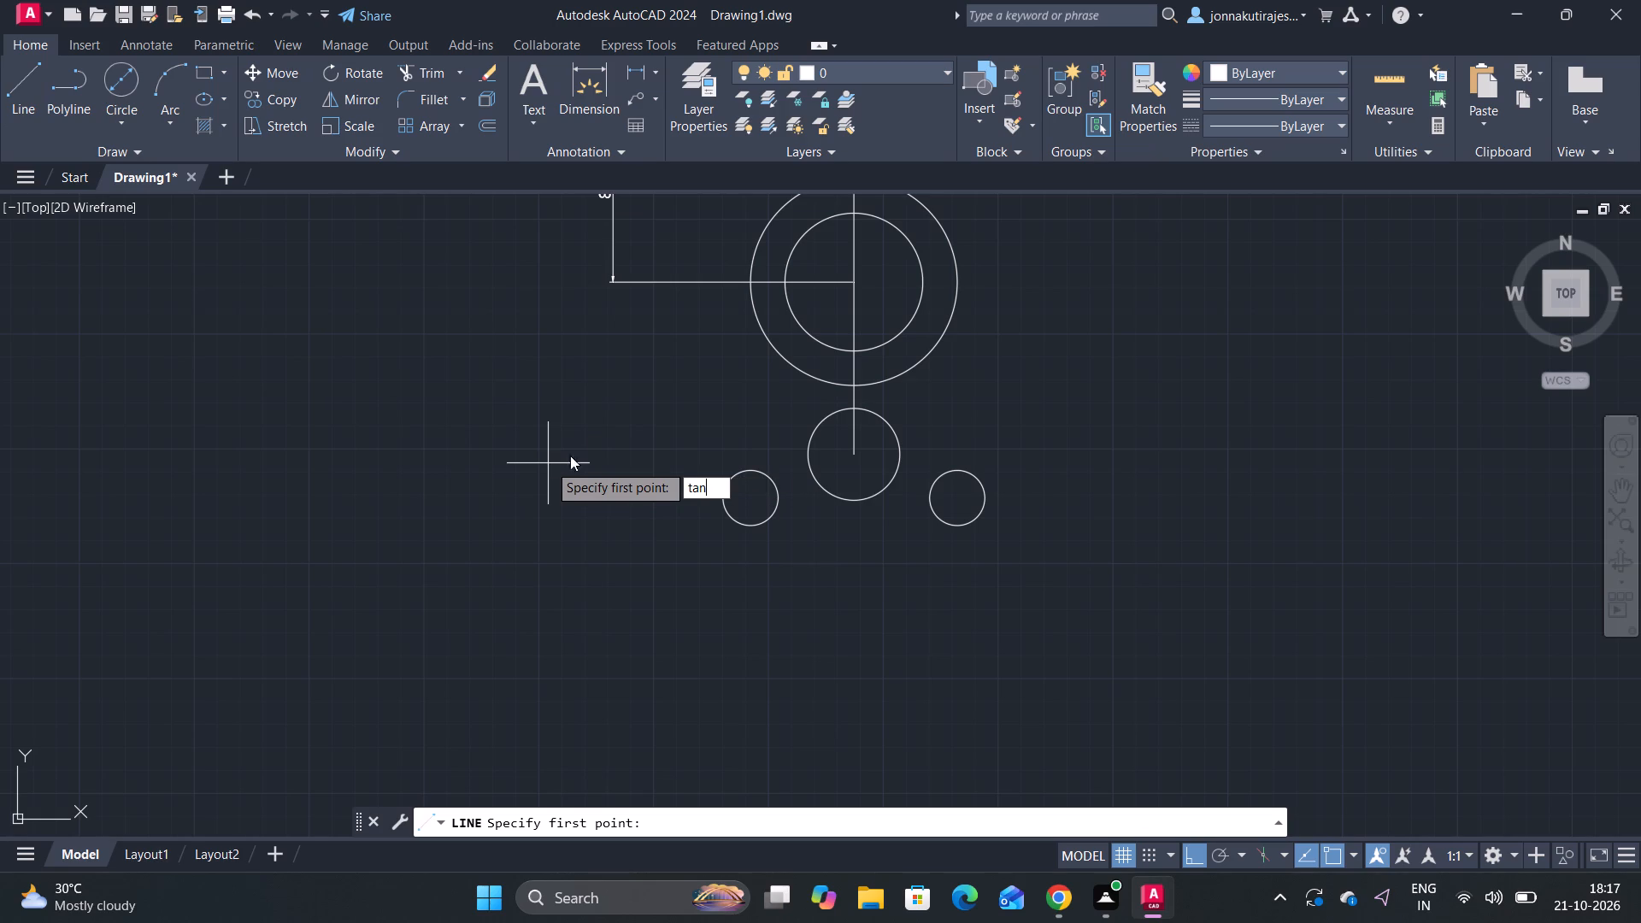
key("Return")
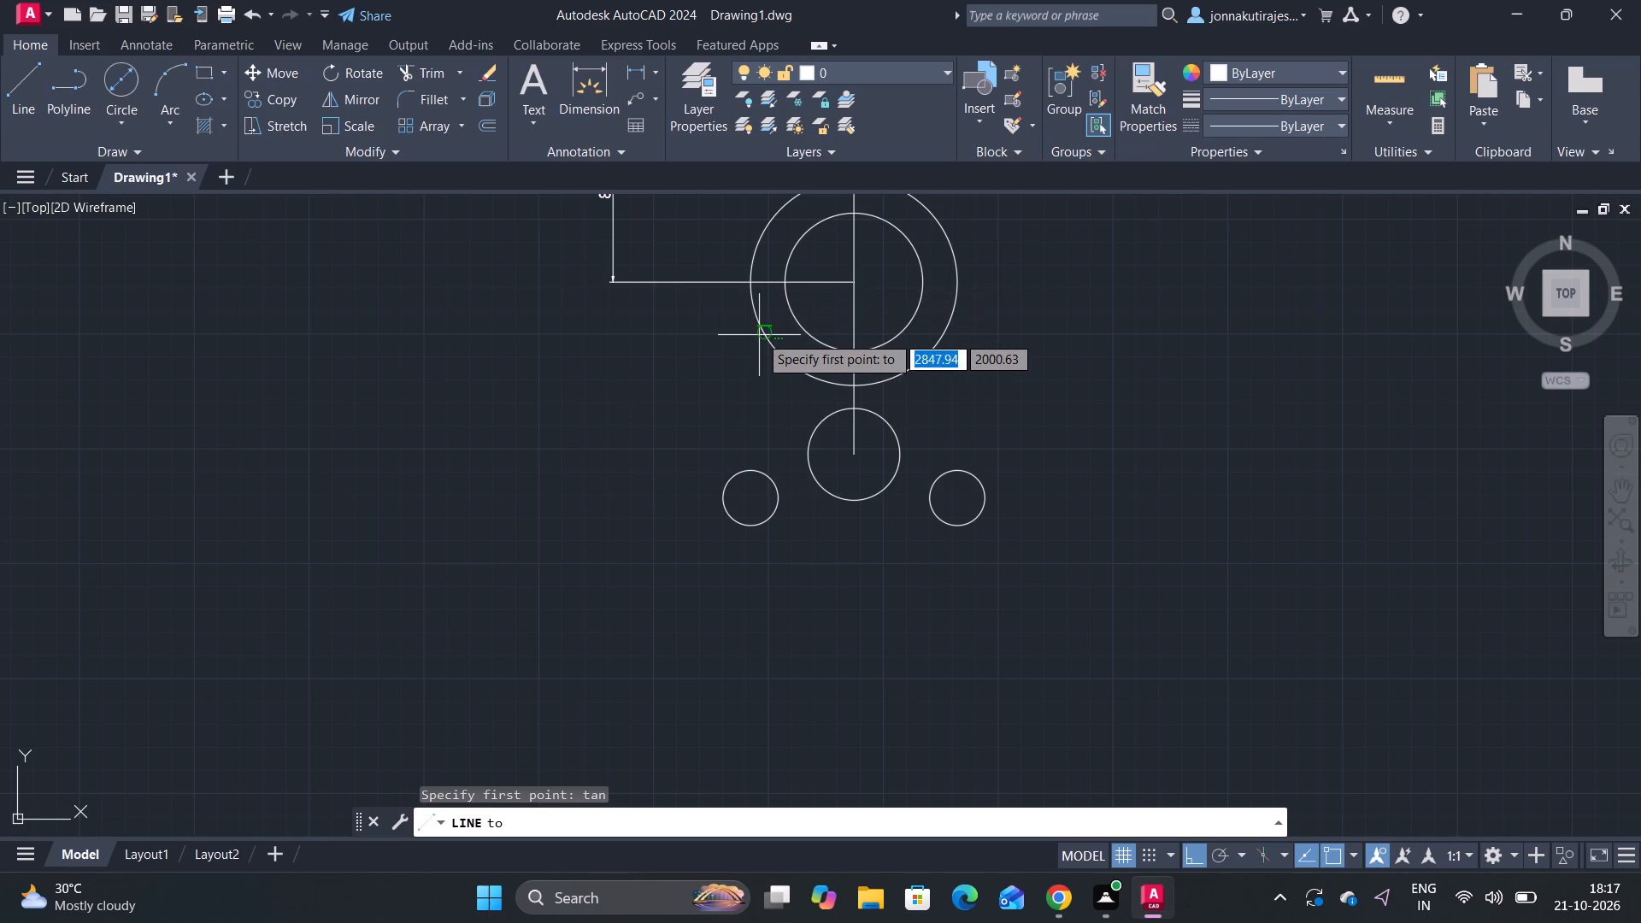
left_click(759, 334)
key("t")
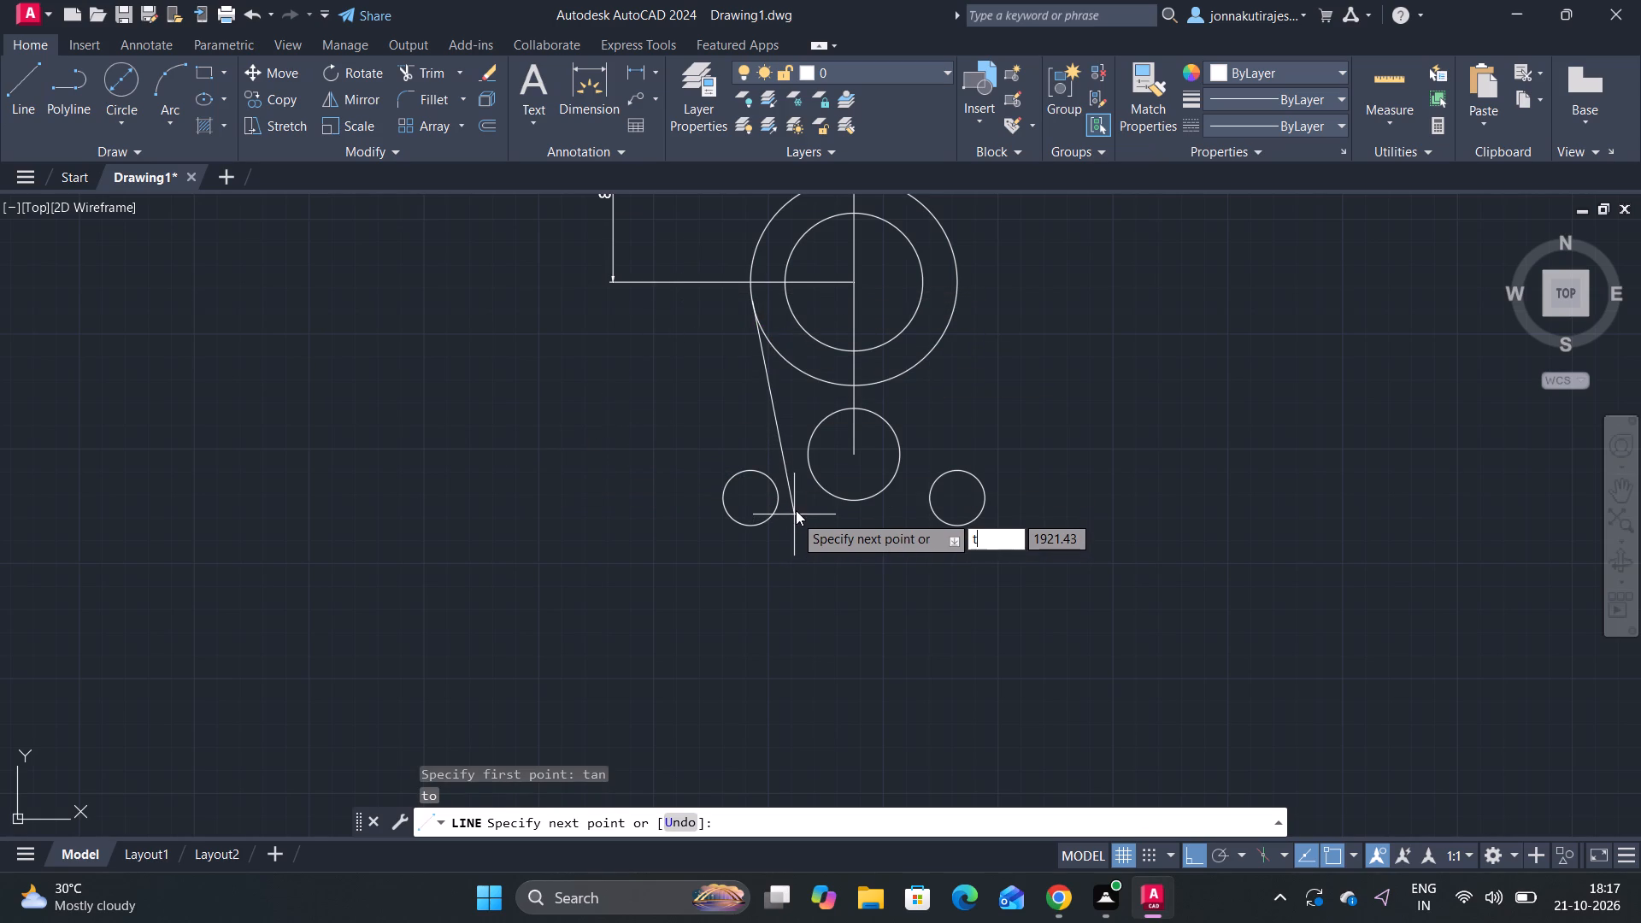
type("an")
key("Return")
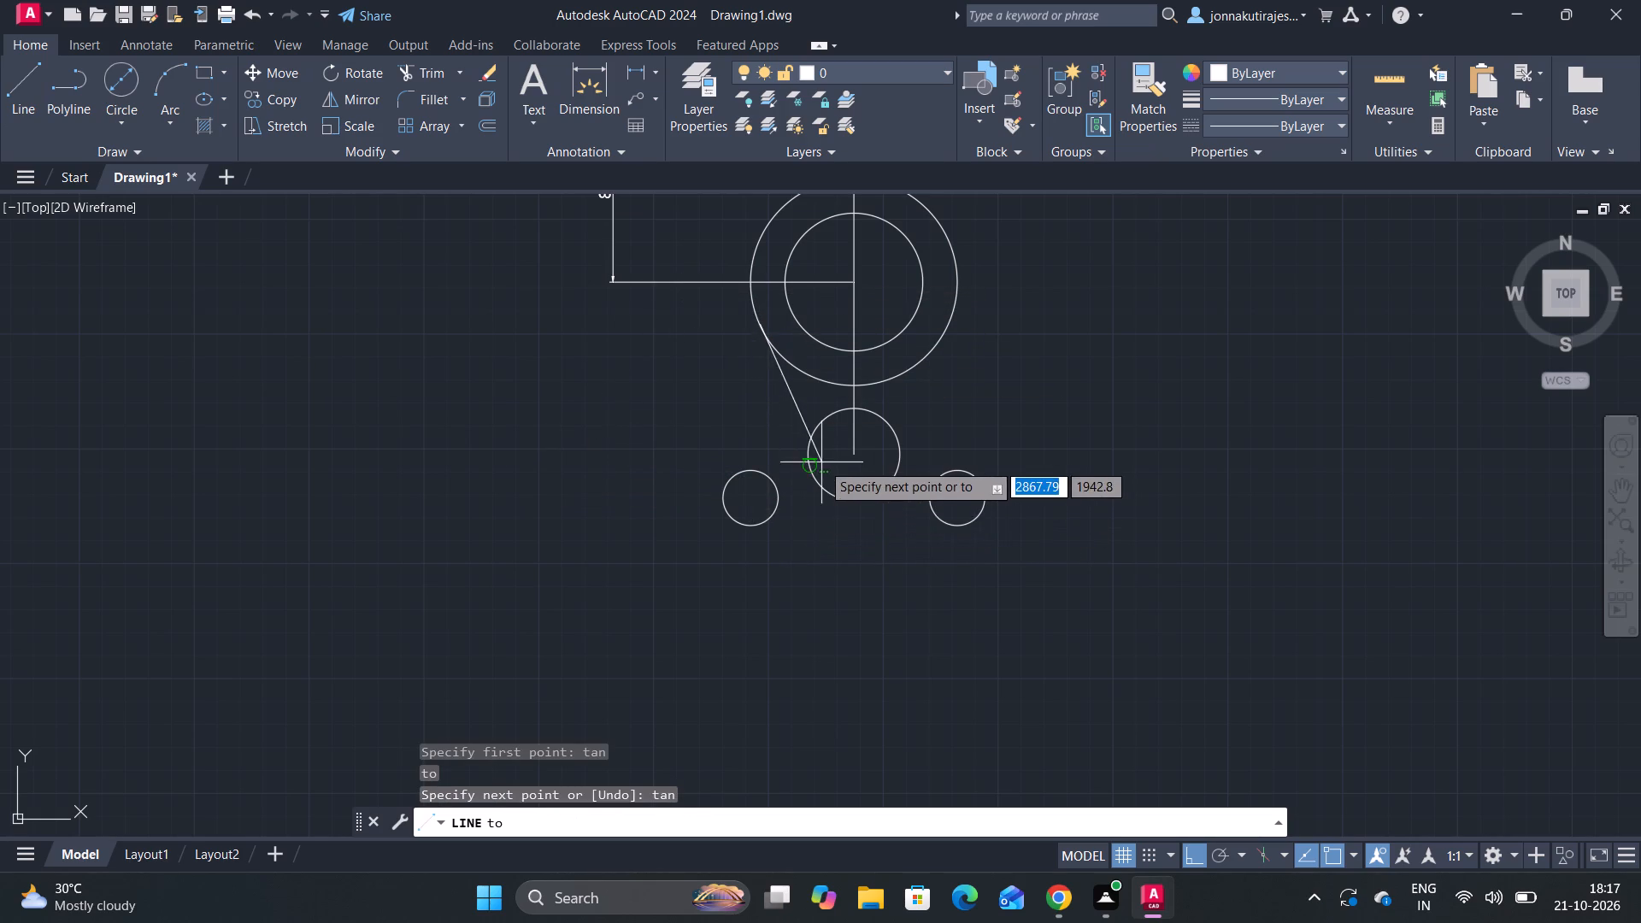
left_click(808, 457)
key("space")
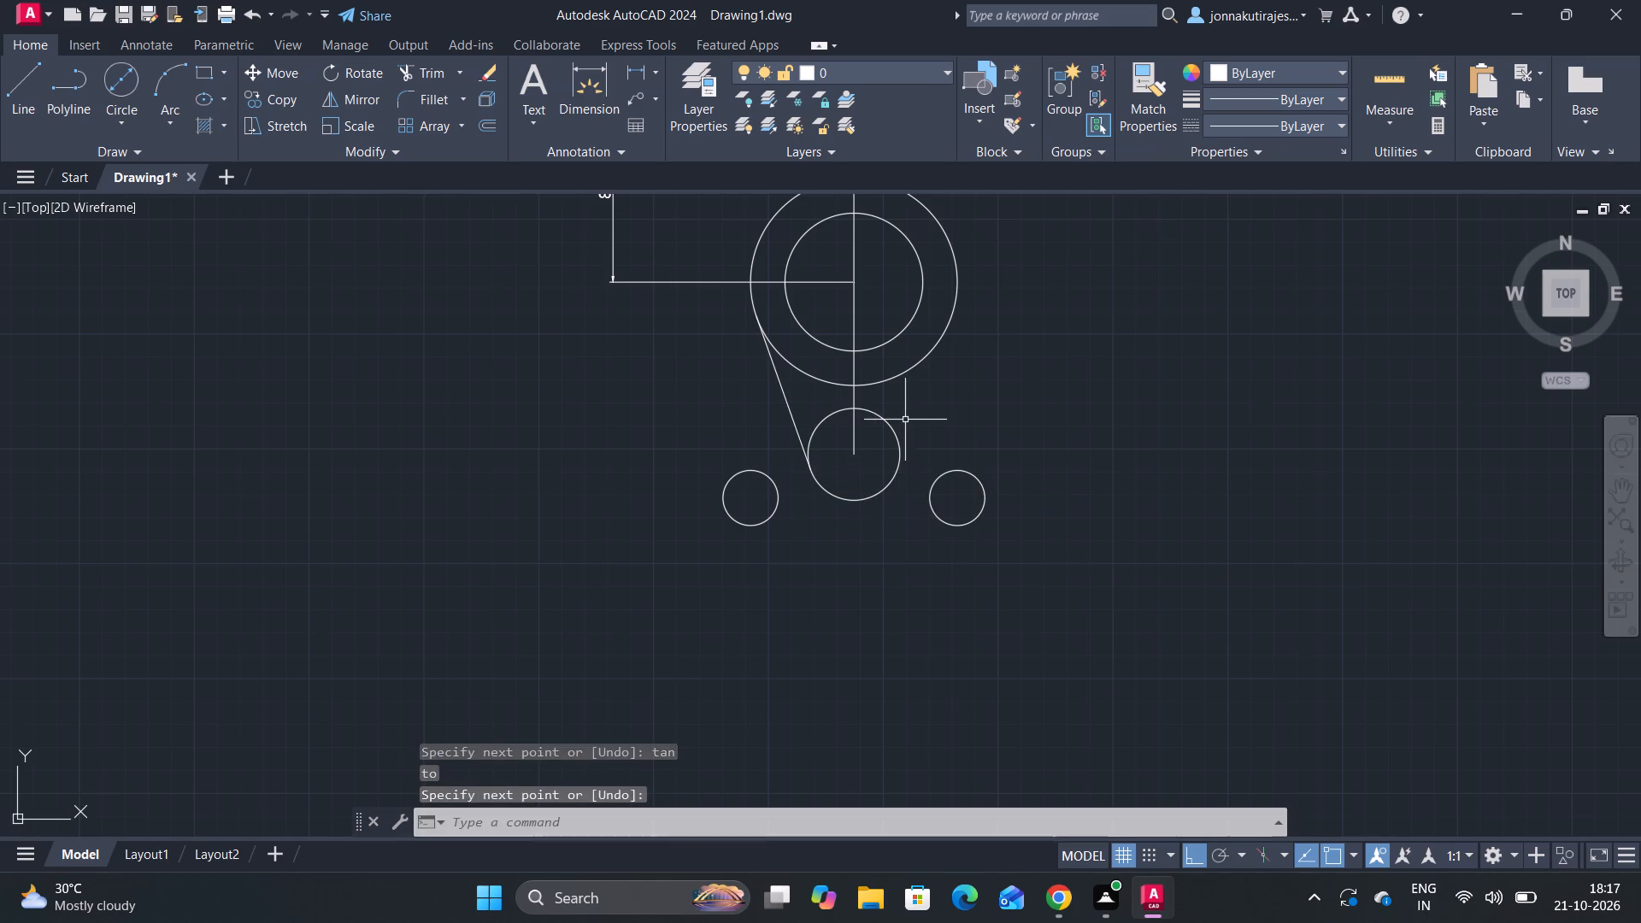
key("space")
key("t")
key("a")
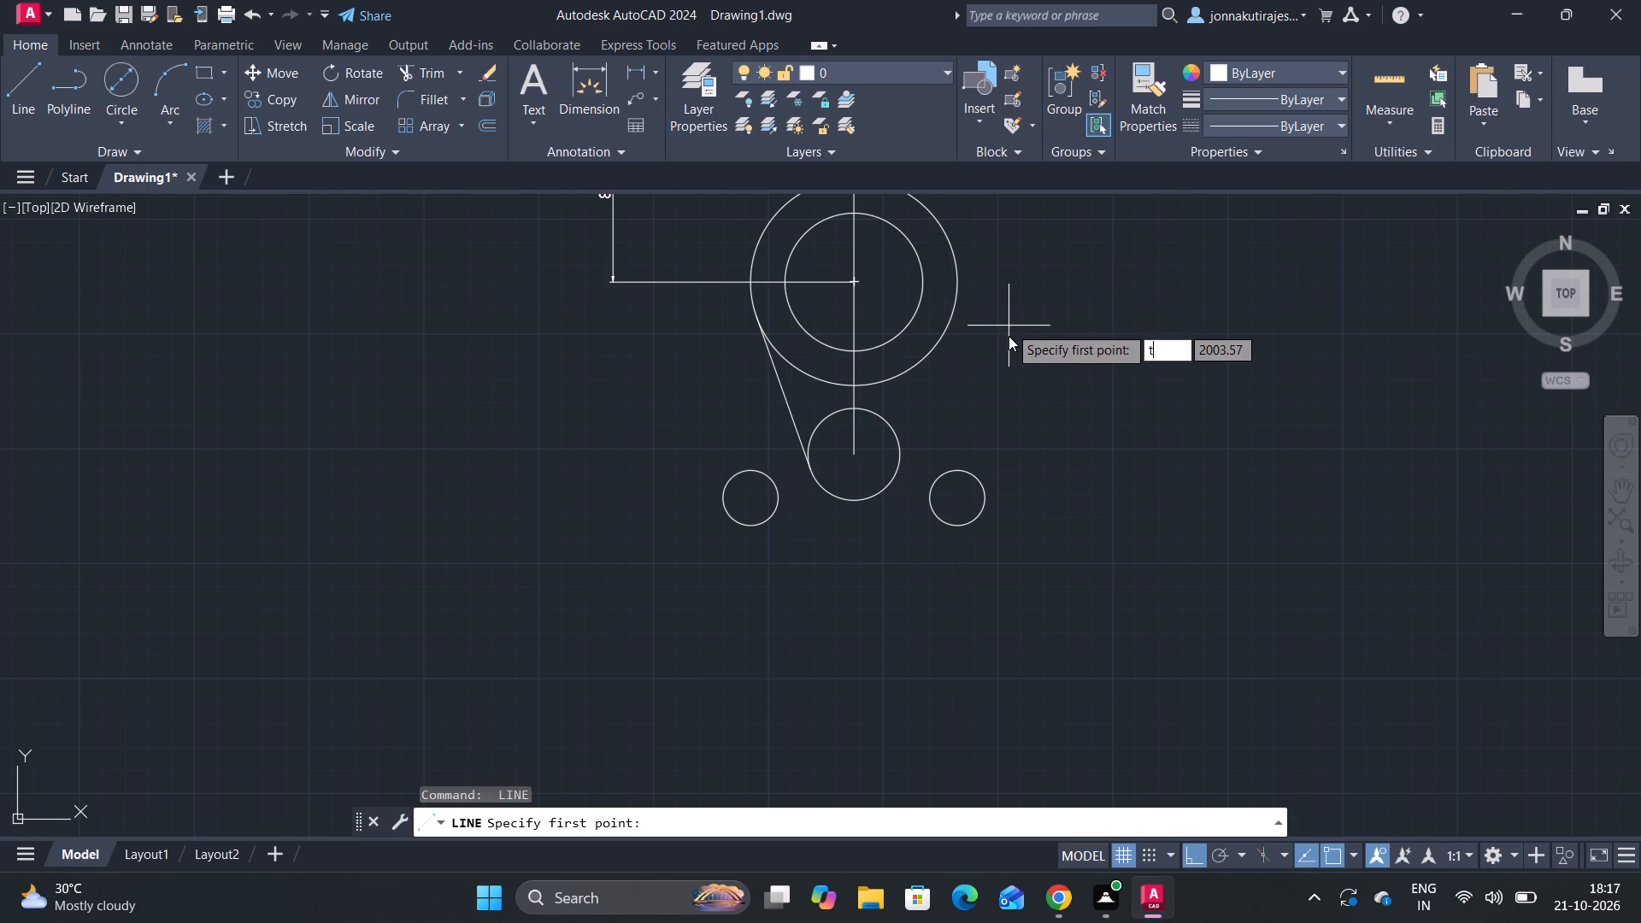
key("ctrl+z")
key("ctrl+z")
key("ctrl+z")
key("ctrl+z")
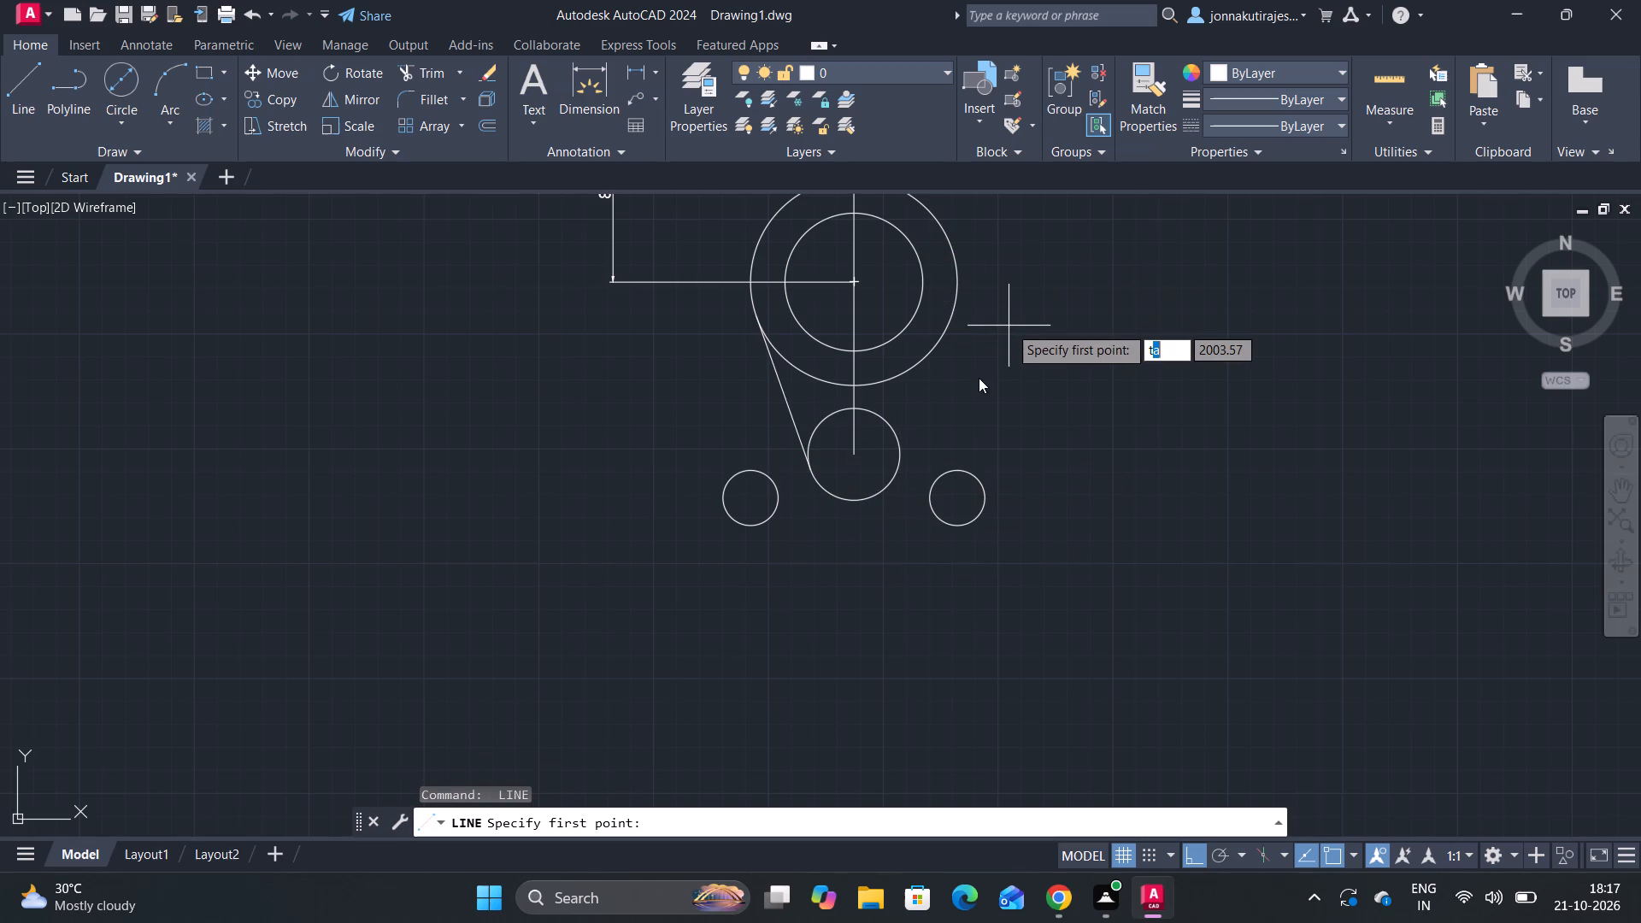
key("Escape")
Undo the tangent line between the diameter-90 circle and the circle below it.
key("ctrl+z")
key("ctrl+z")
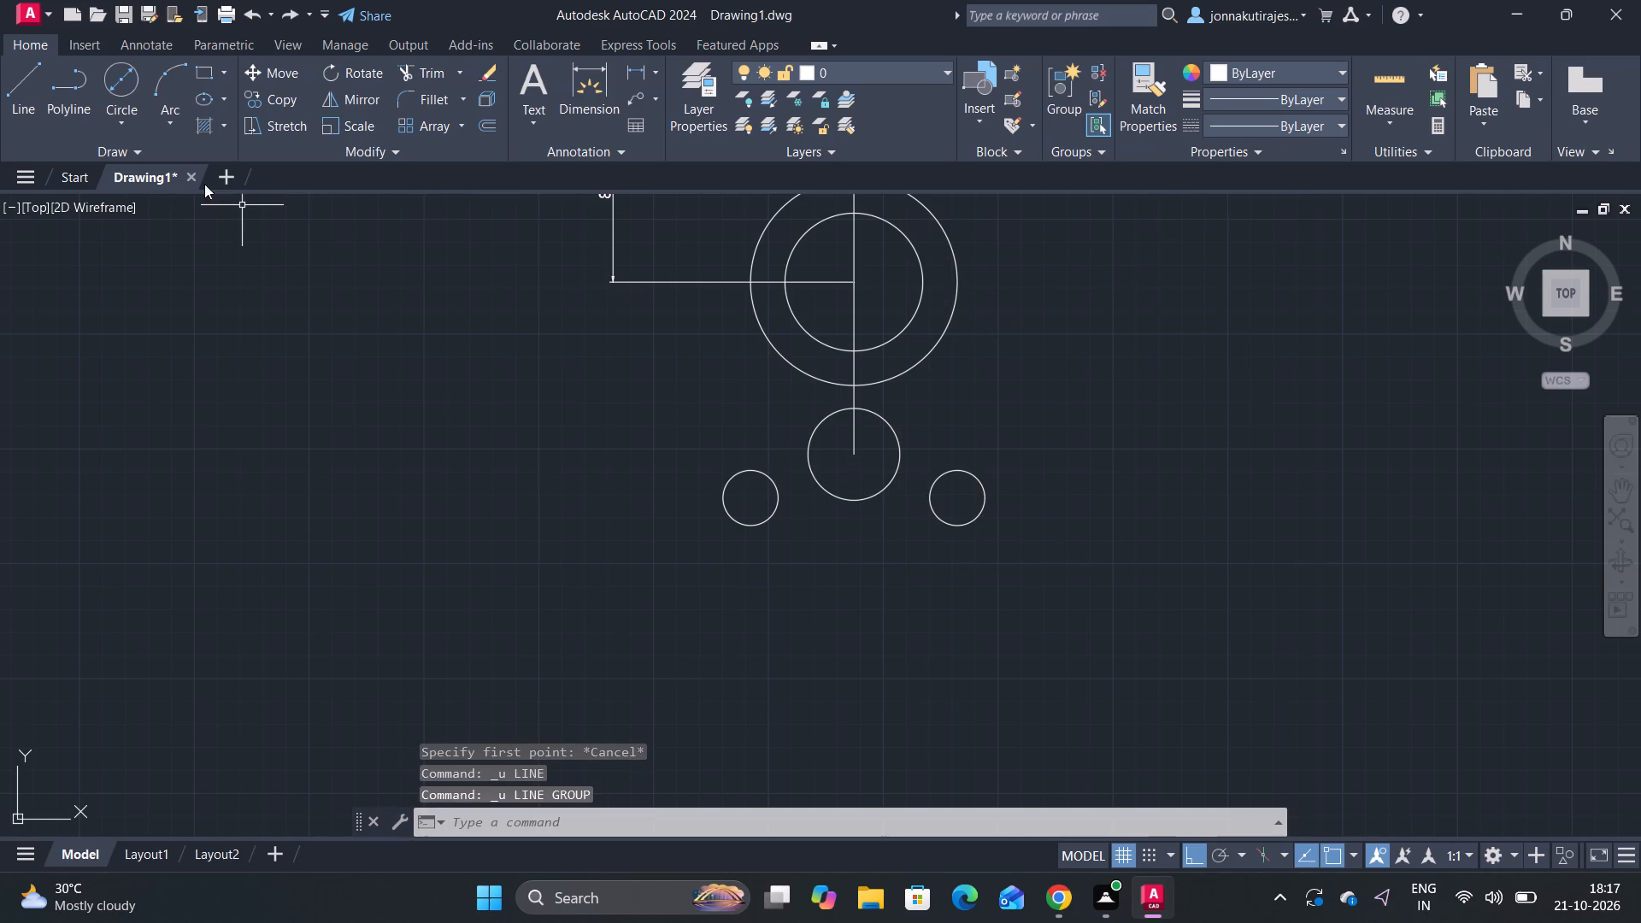
Draw a line tangent to the left sides of the inner middle circle and the circle directly below it.
left_click(28, 62)
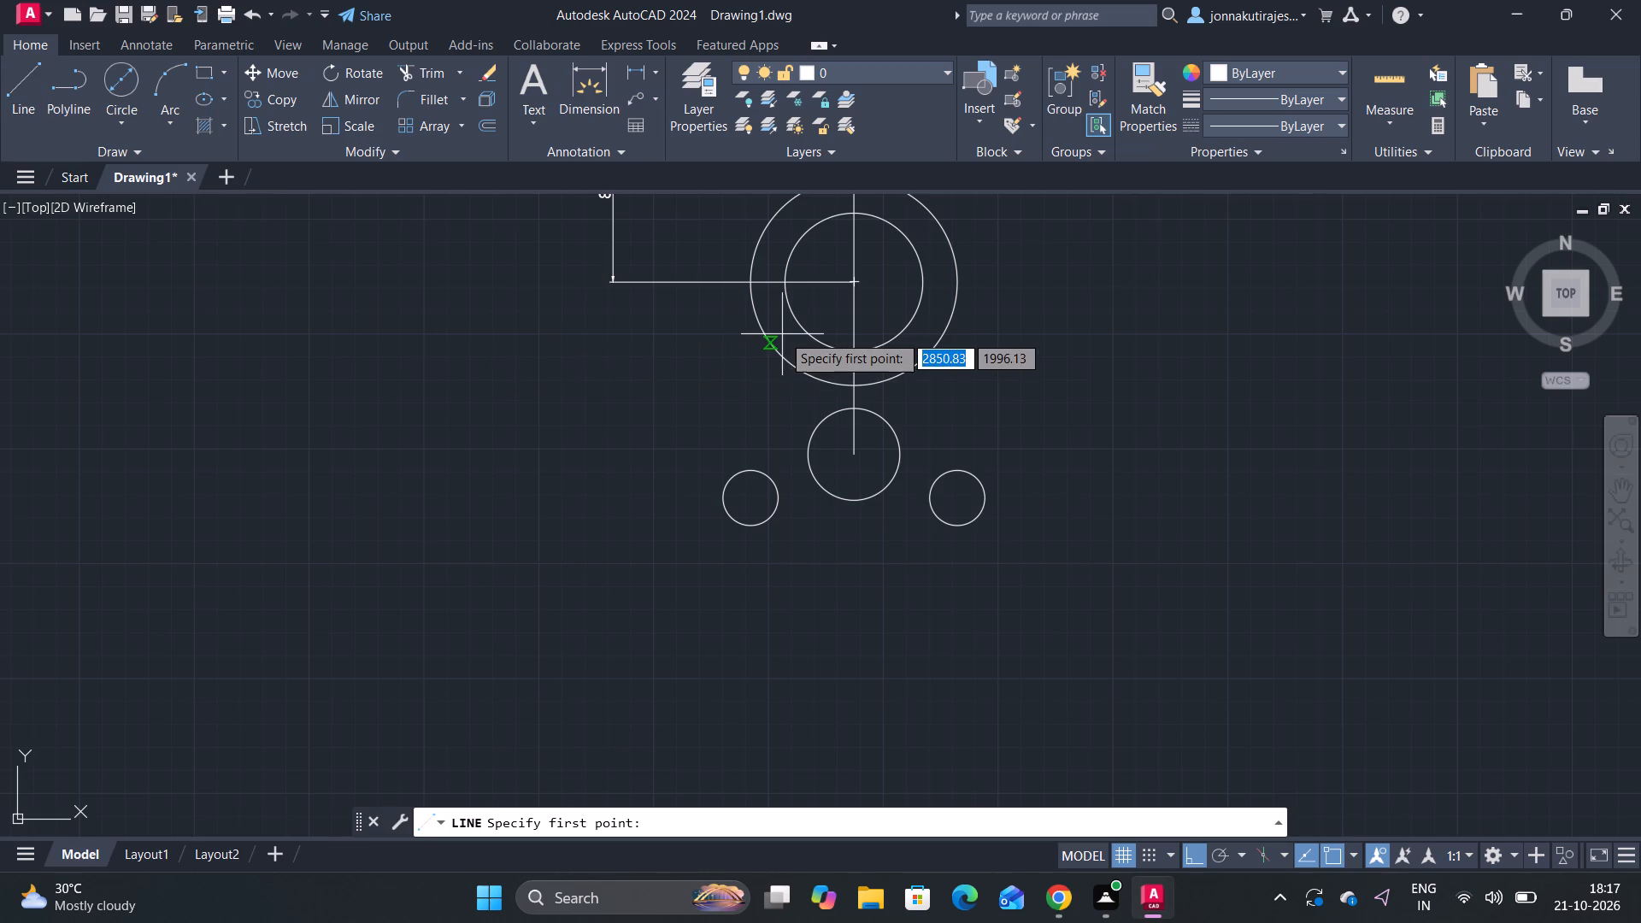
type("tan")
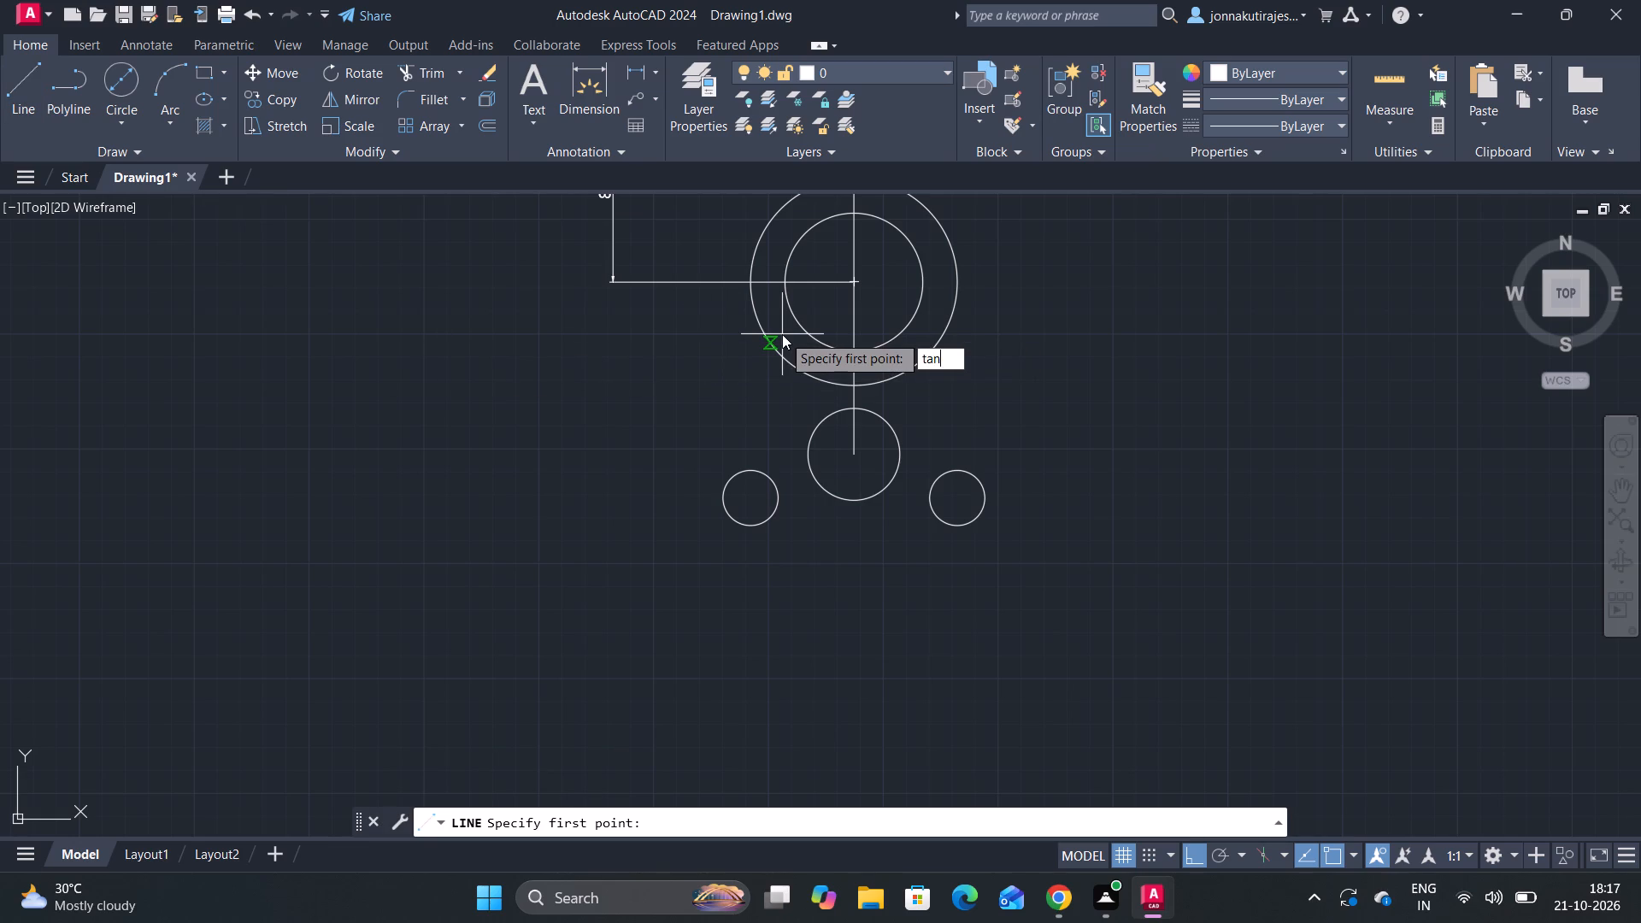
key("Return")
left_click(797, 326)
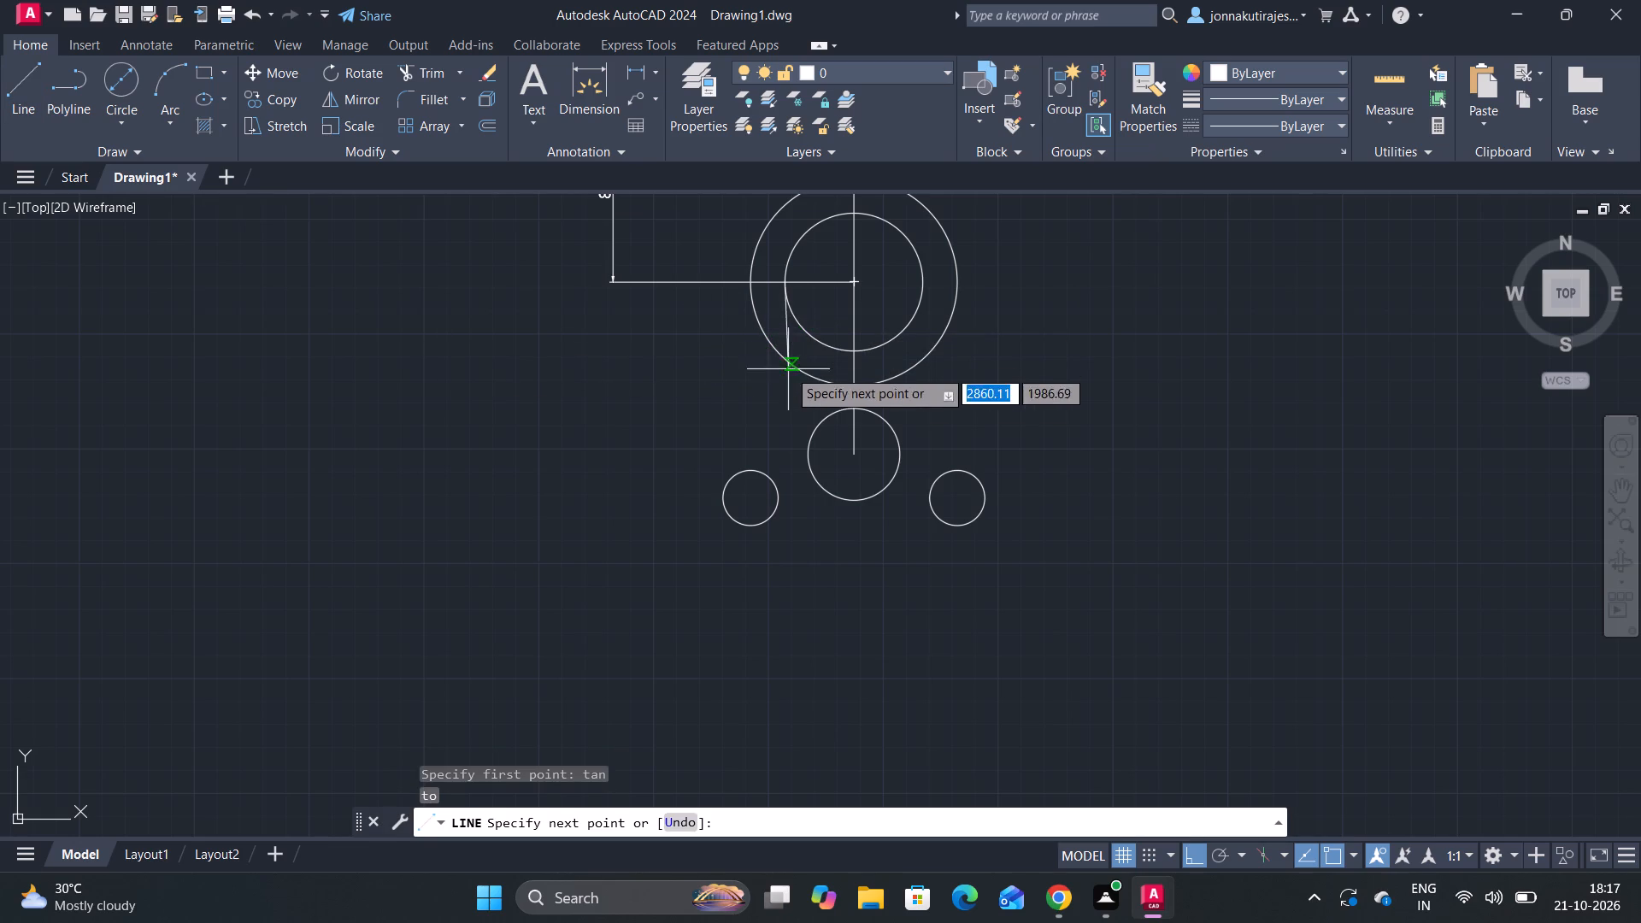
key("t")
type("an")
key("Return")
left_click(809, 436)
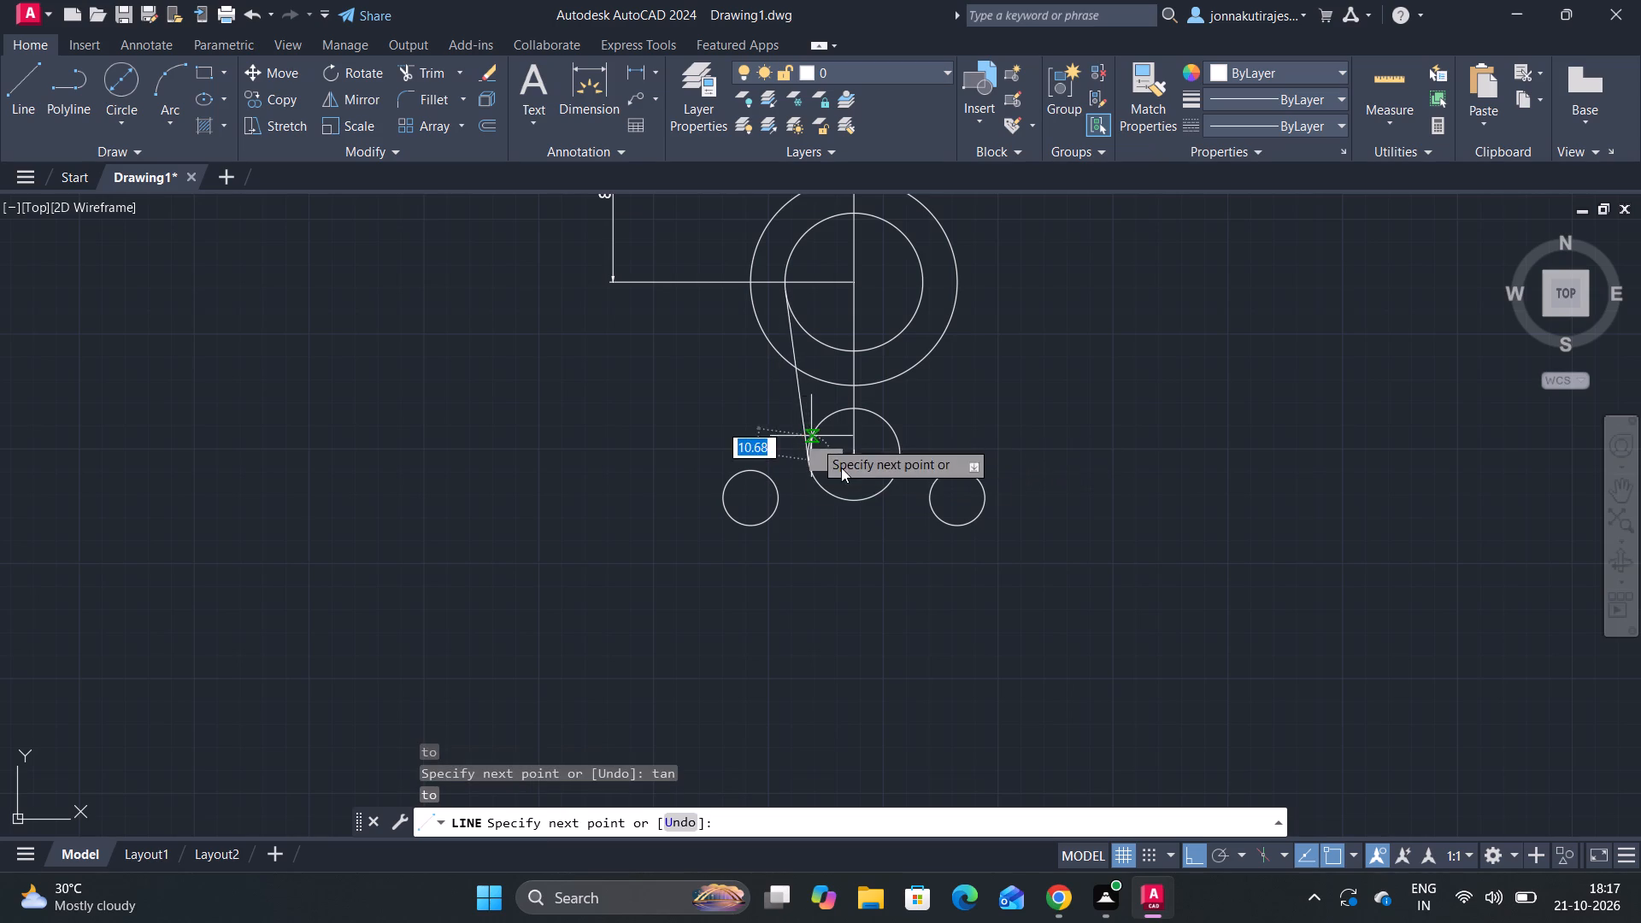
key("space")
Draw a matching line tangent to the right sides of the inner middle circle and the circle directly below it.
key("space")
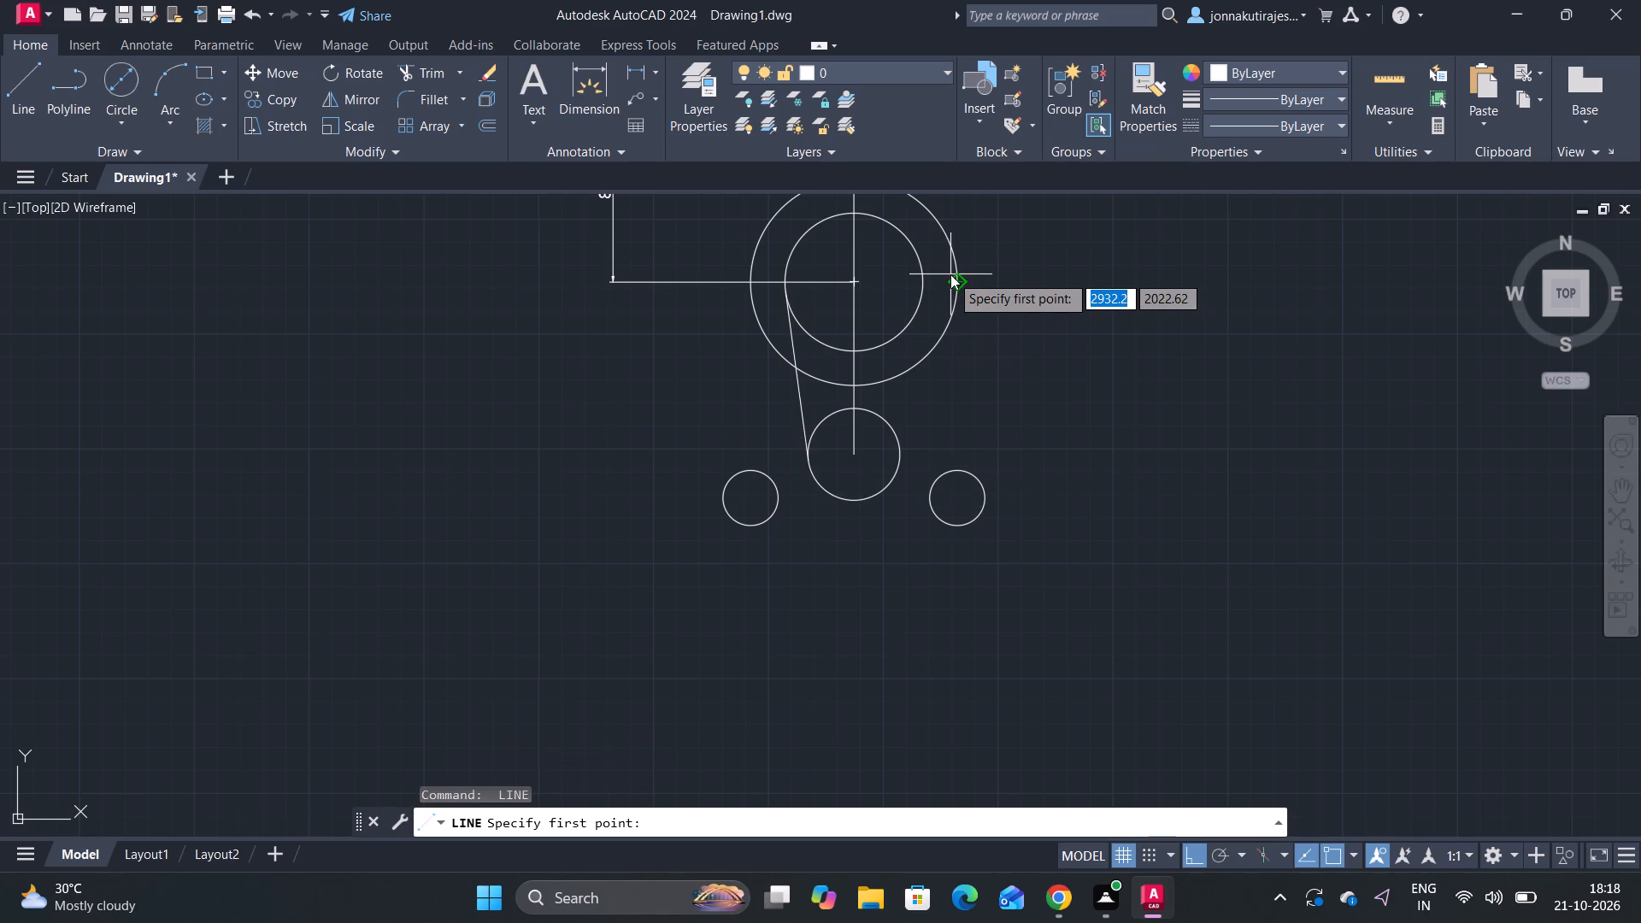
key("t")
type("an")
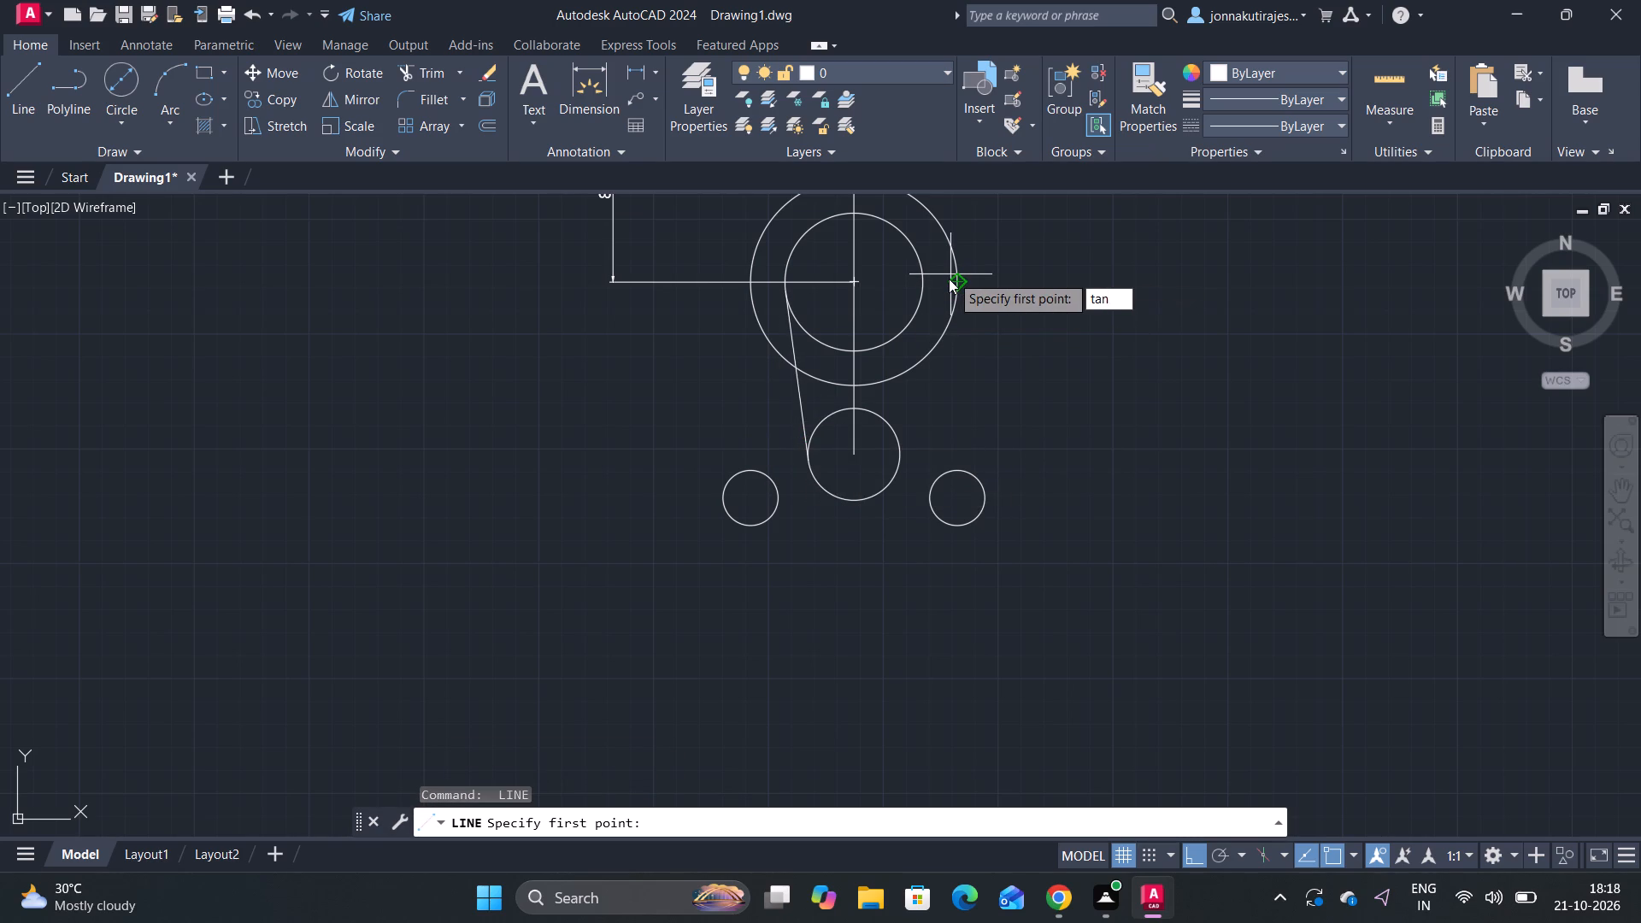
key("Return")
left_click(918, 291)
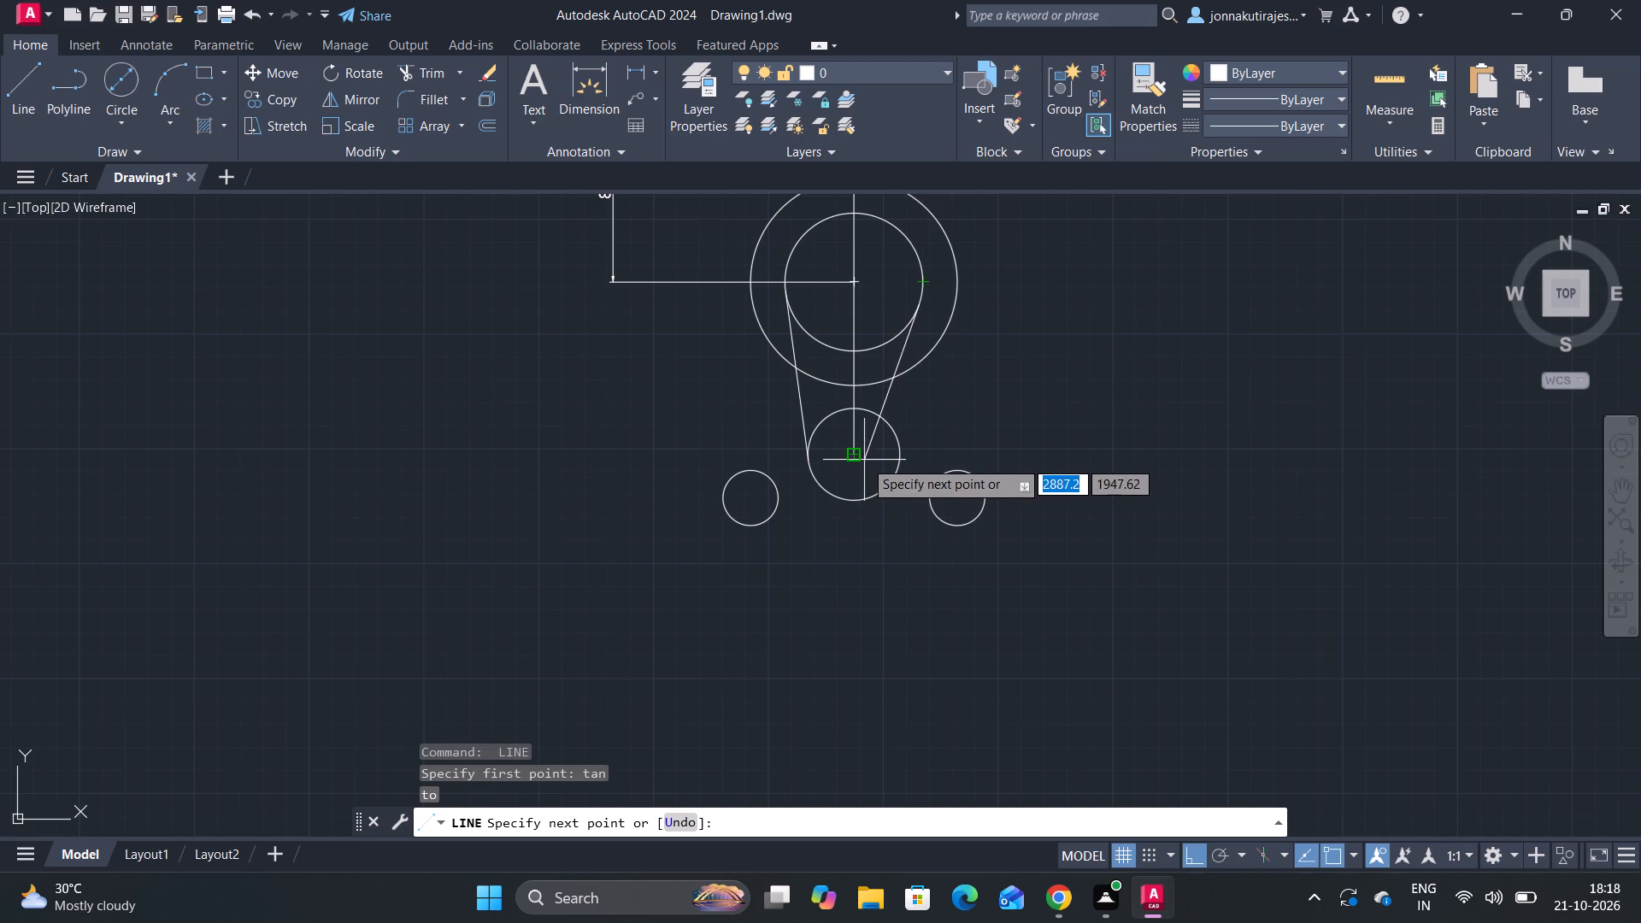
key("t")
key("a")
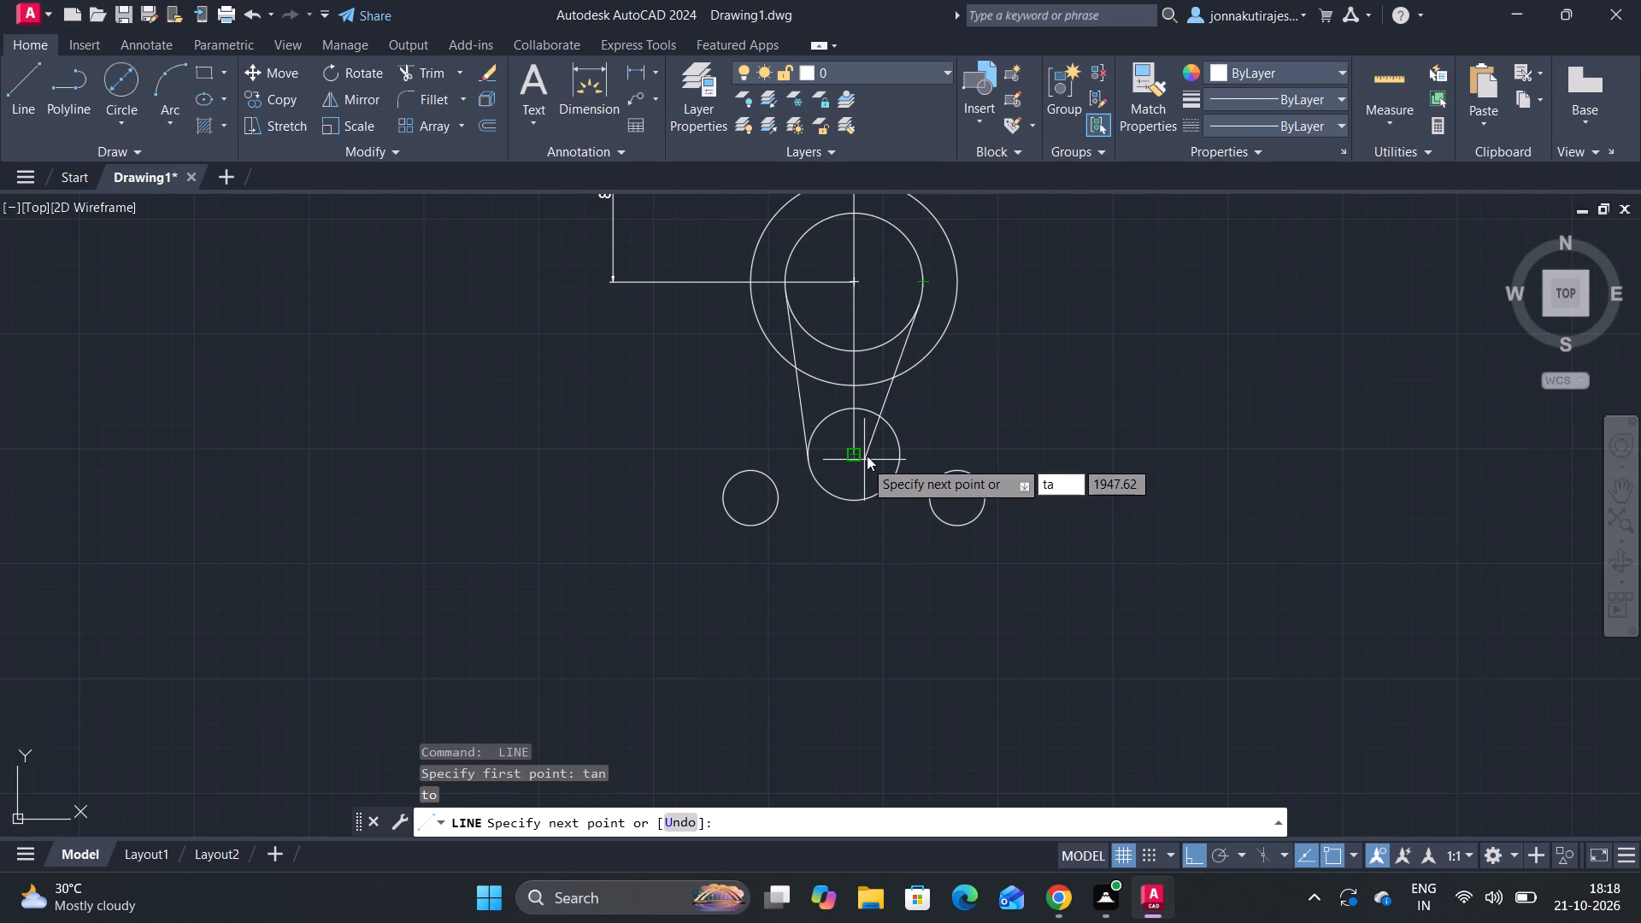
key("n")
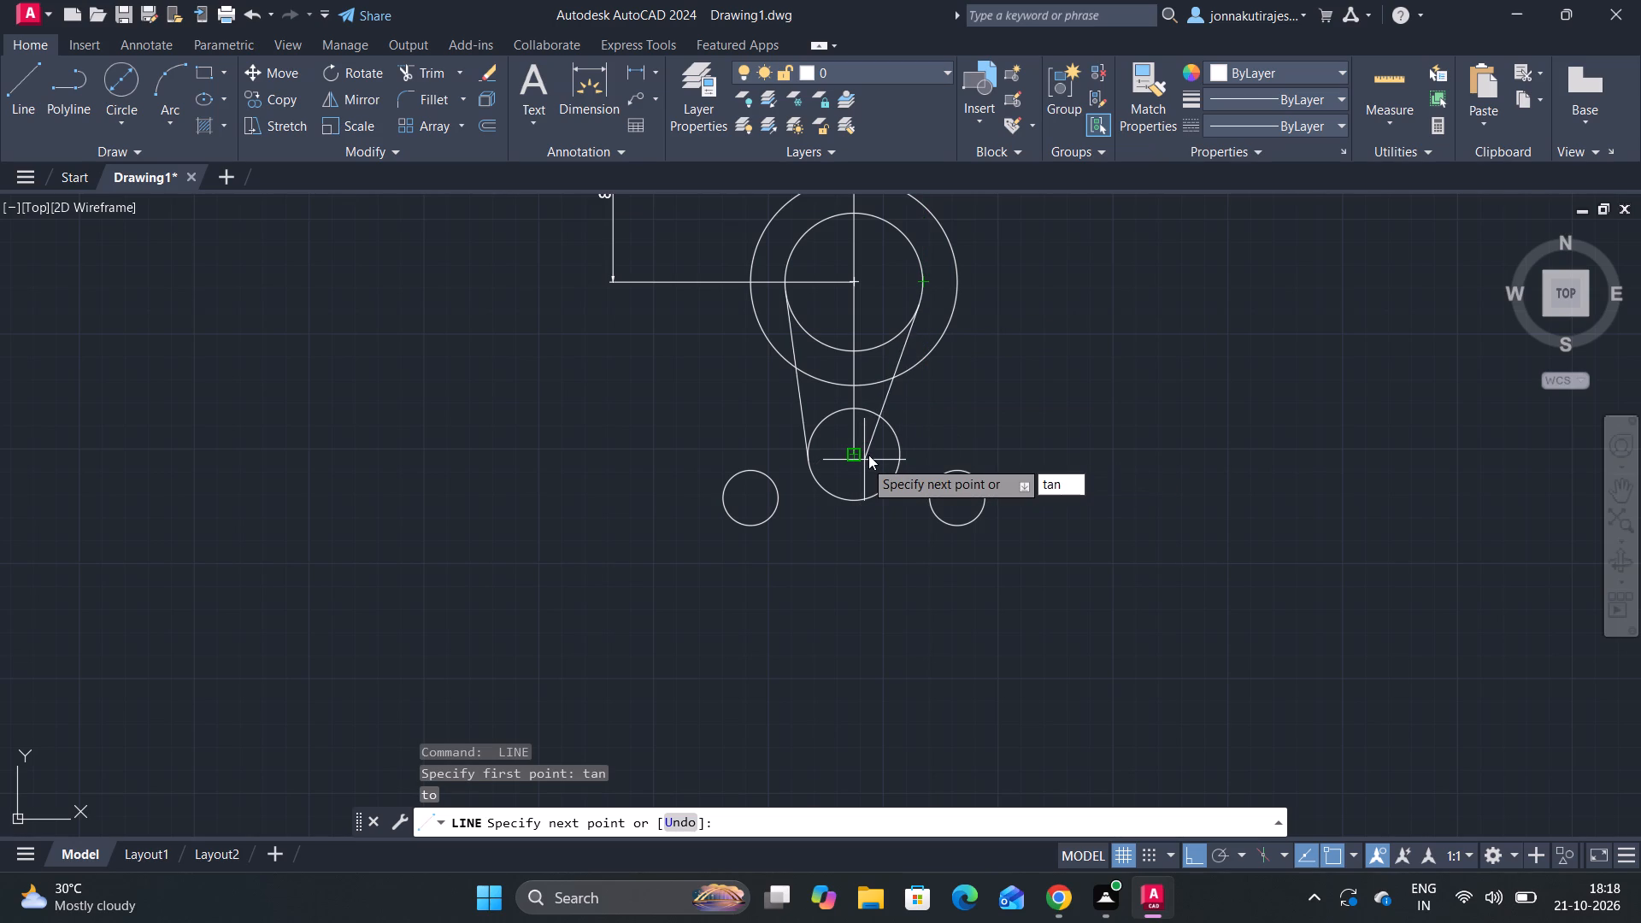
key("Return")
left_click(900, 444)
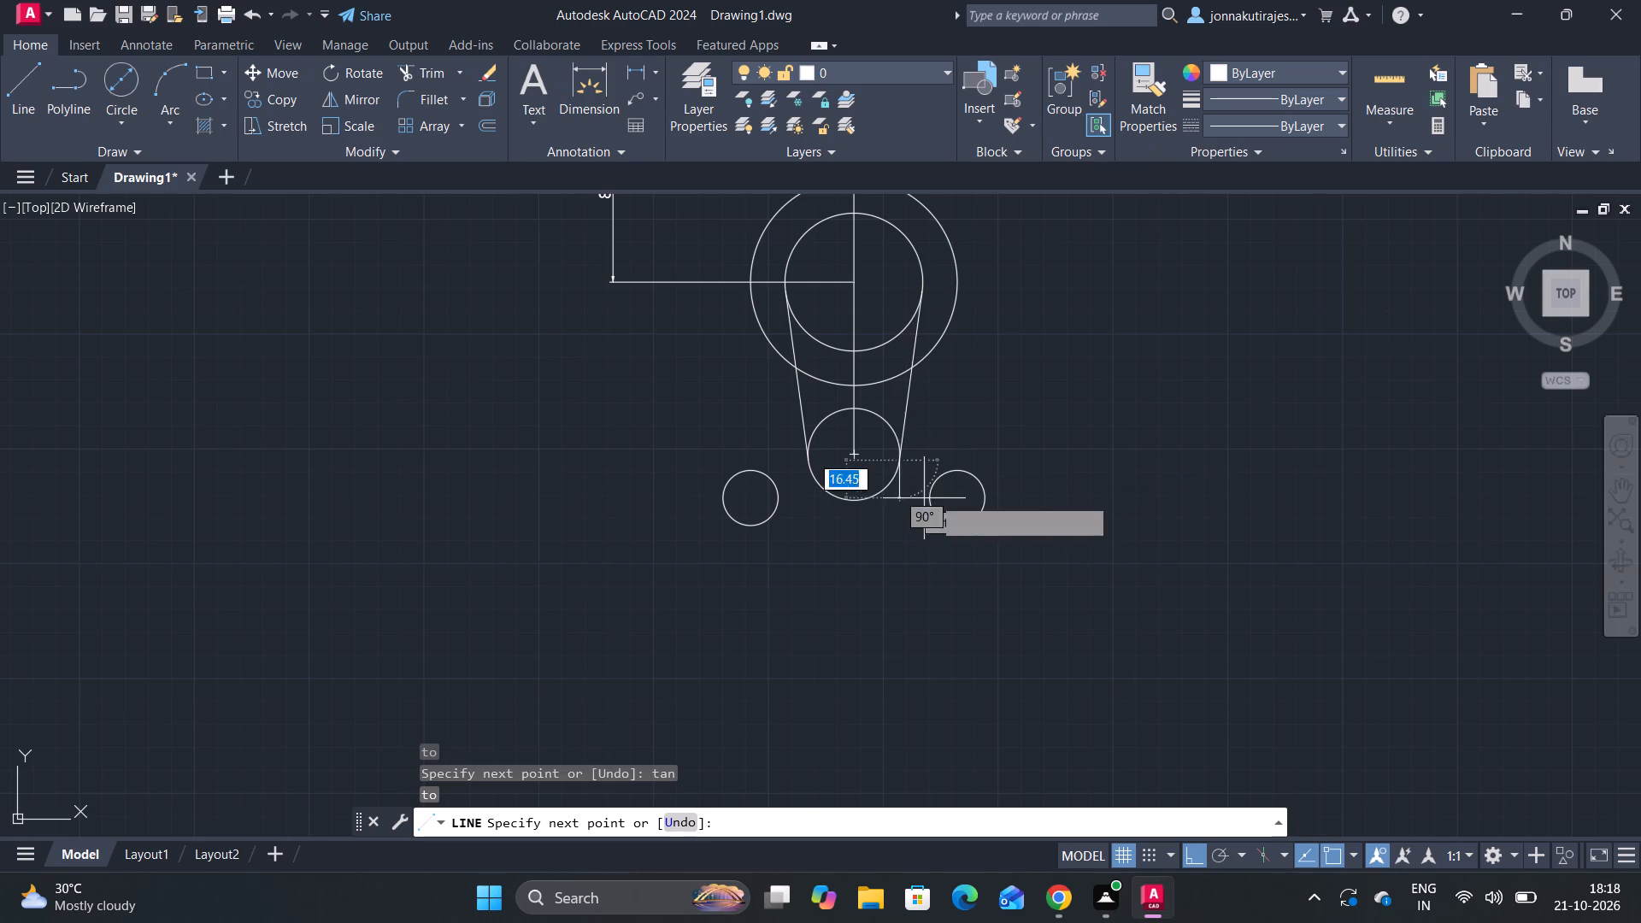
key("space")
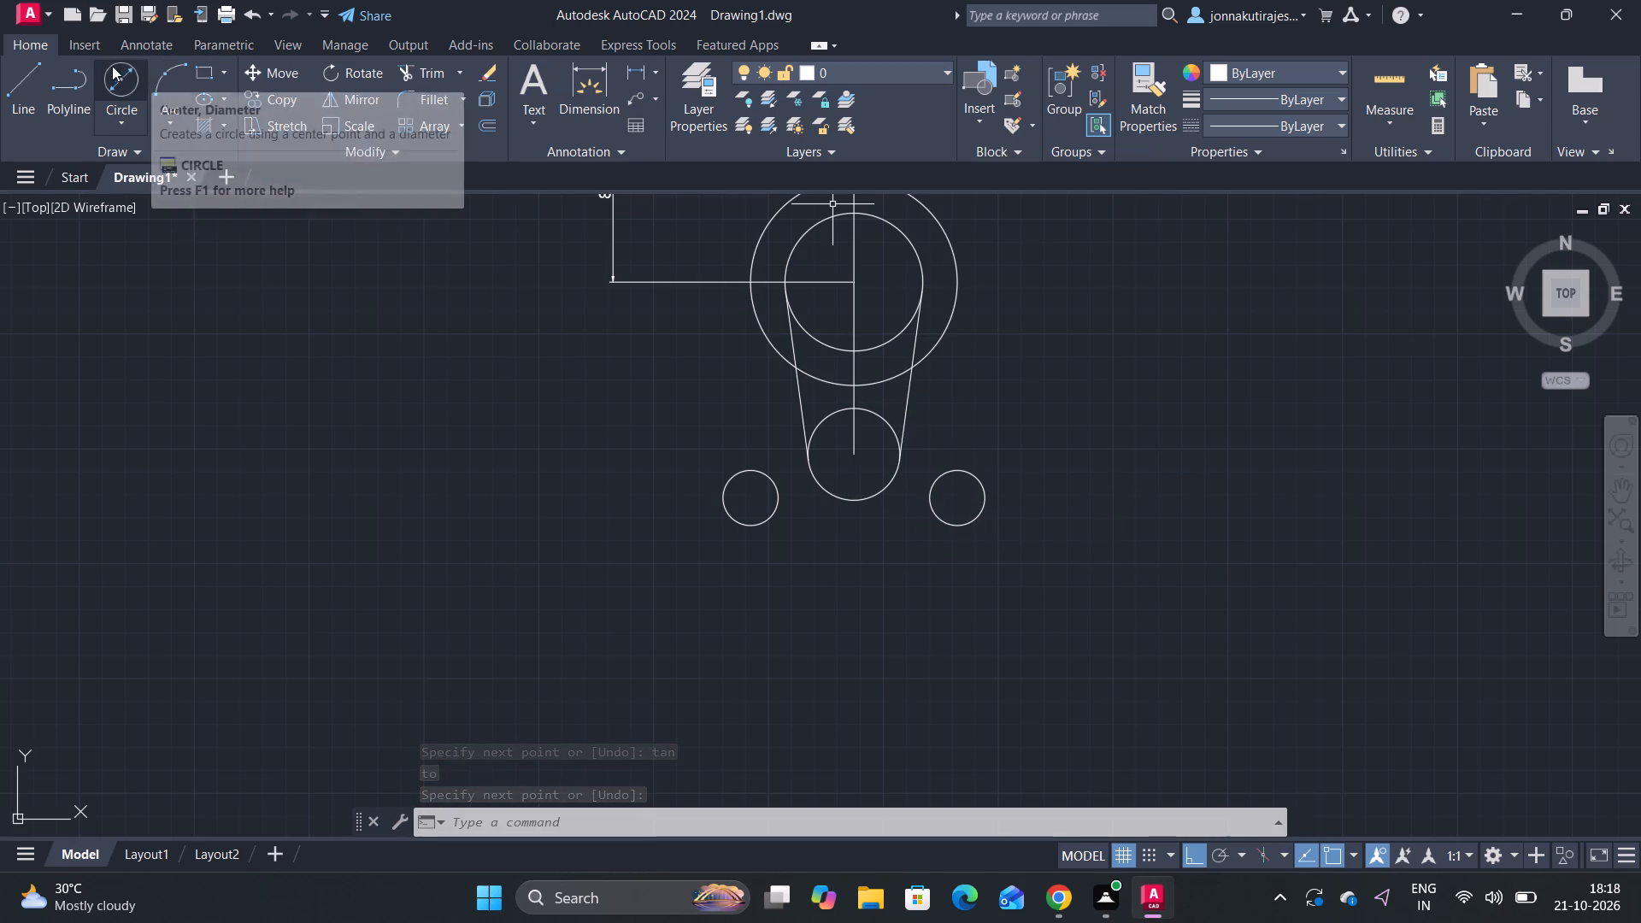
Trim the lower arcs of both middle circles and the upper arc of the circle below, between the two tangent lines.
left_click(403, 68)
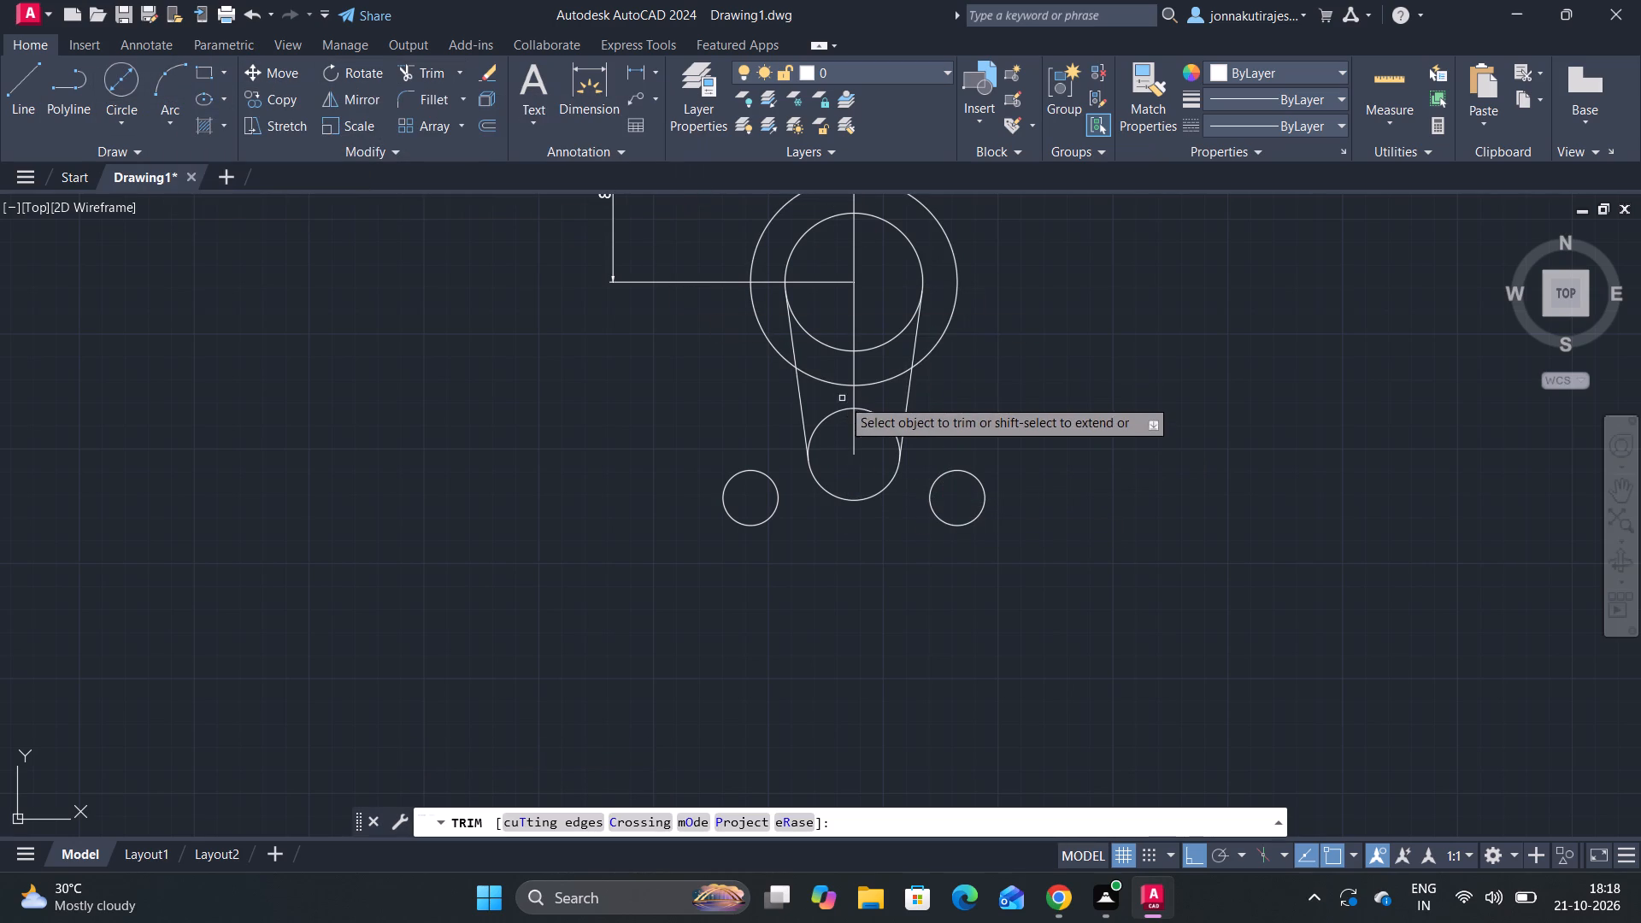
left_click(829, 379)
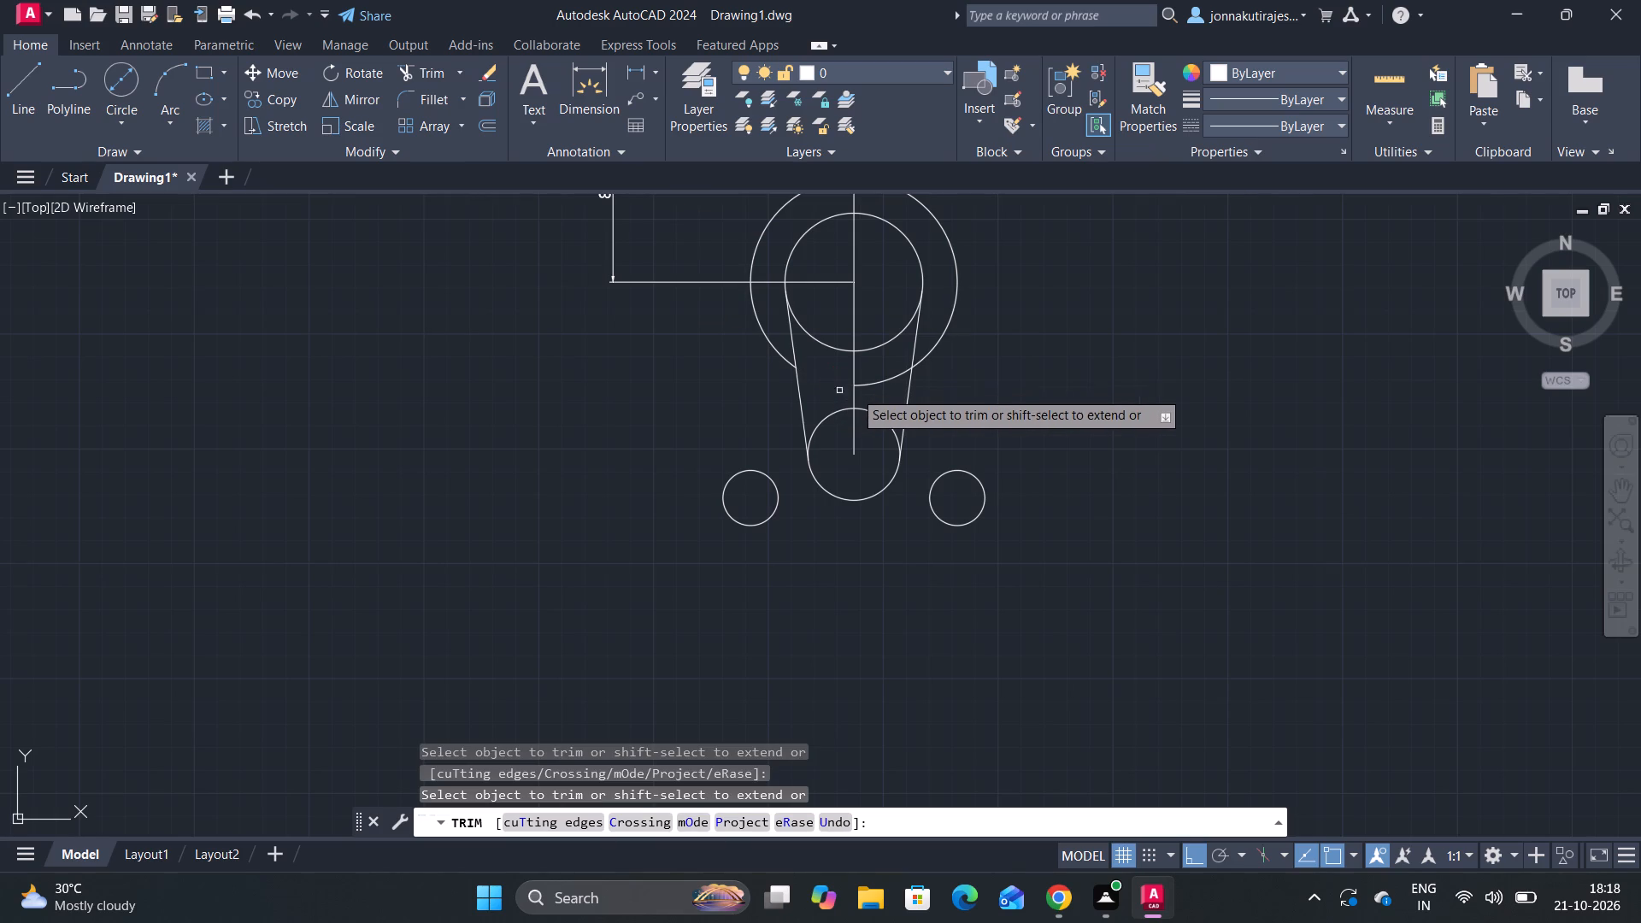
left_click(876, 381)
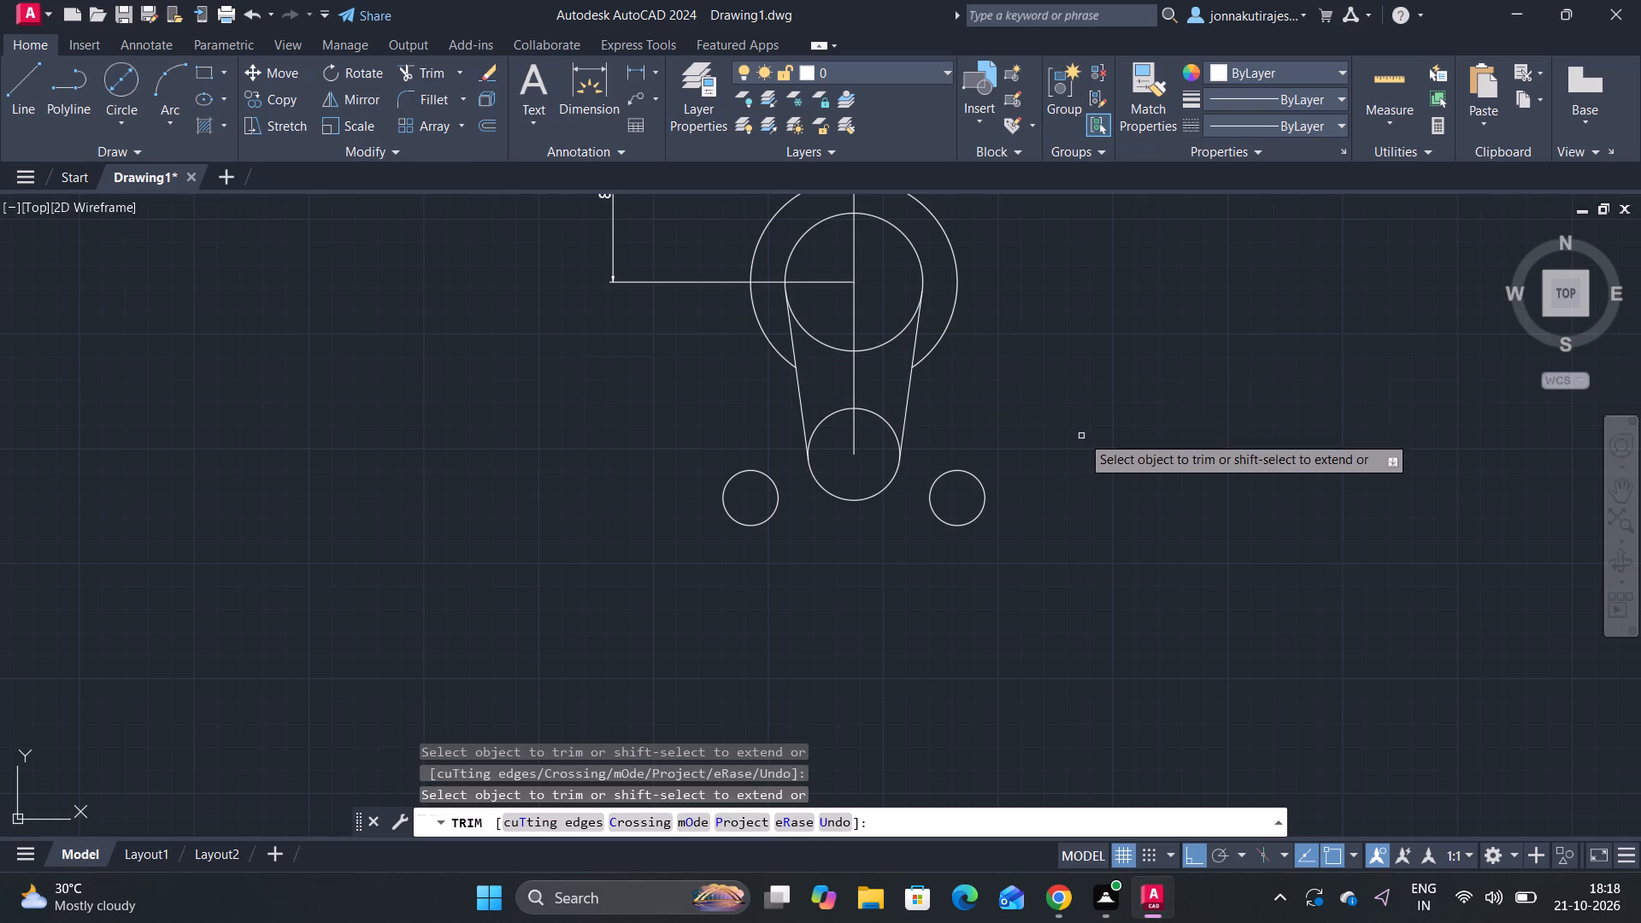
left_click(885, 339)
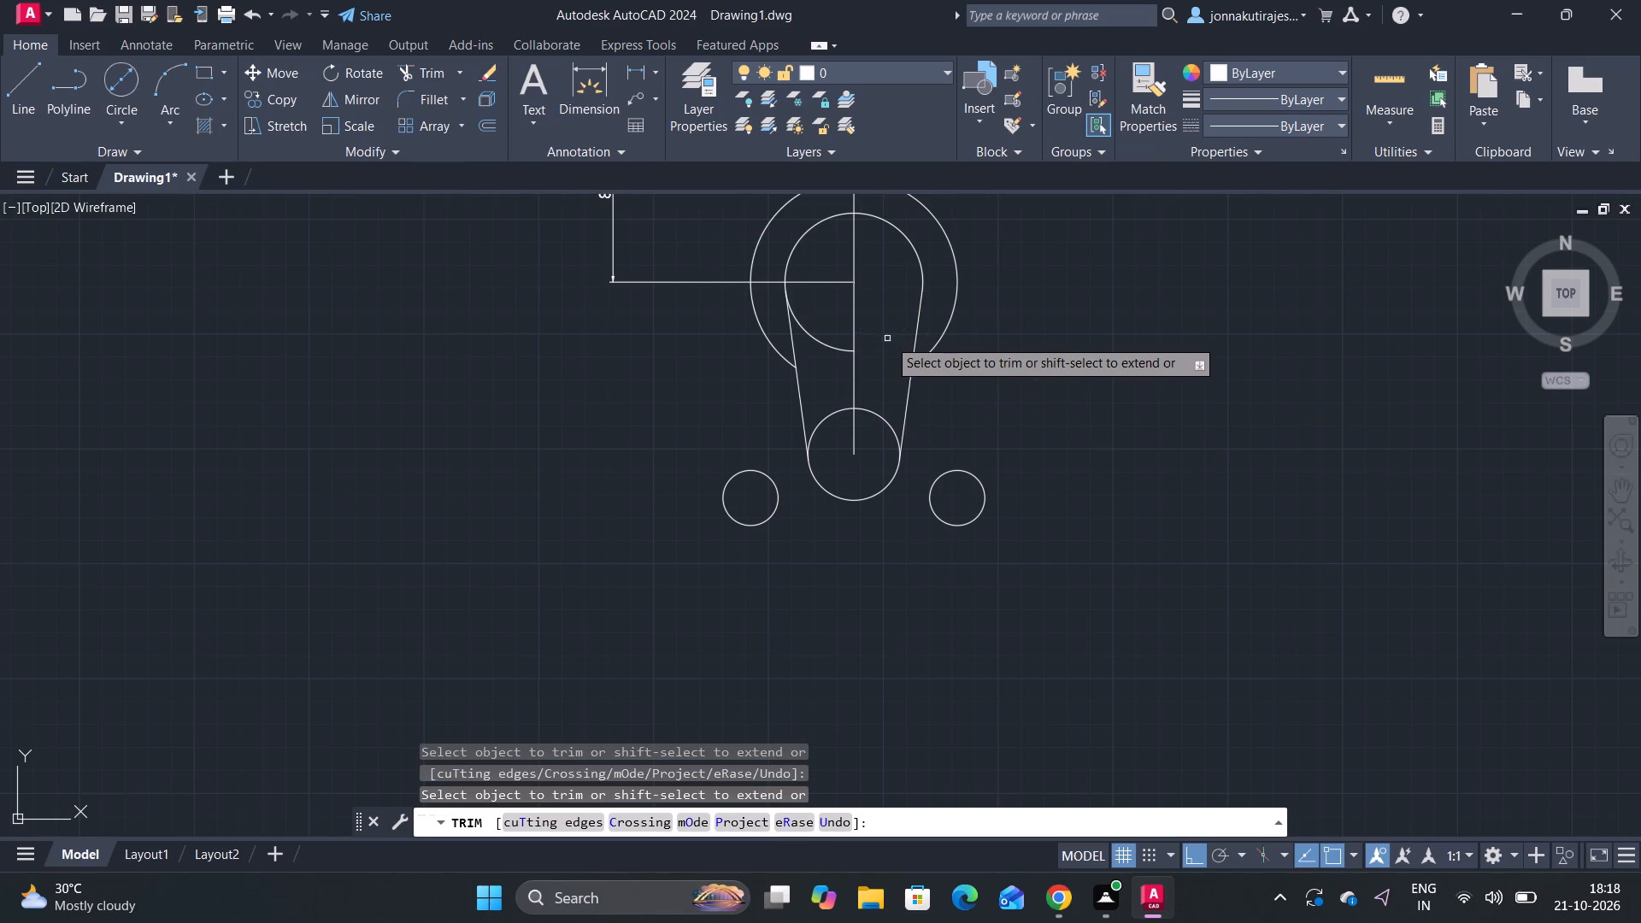
left_click(838, 344)
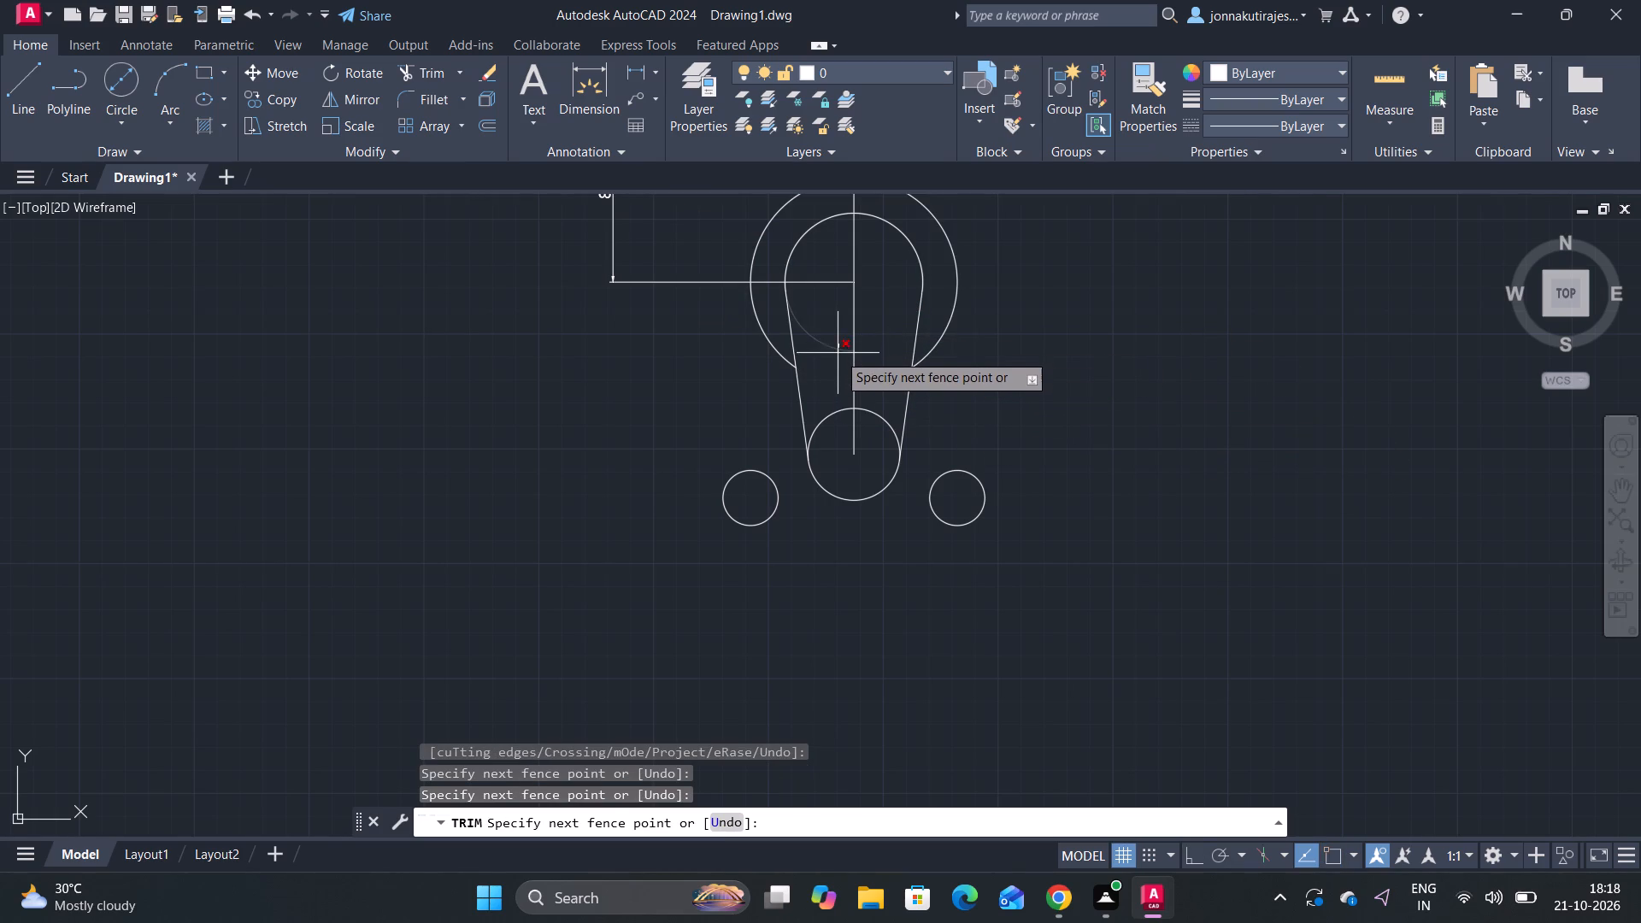
left_click(838, 353)
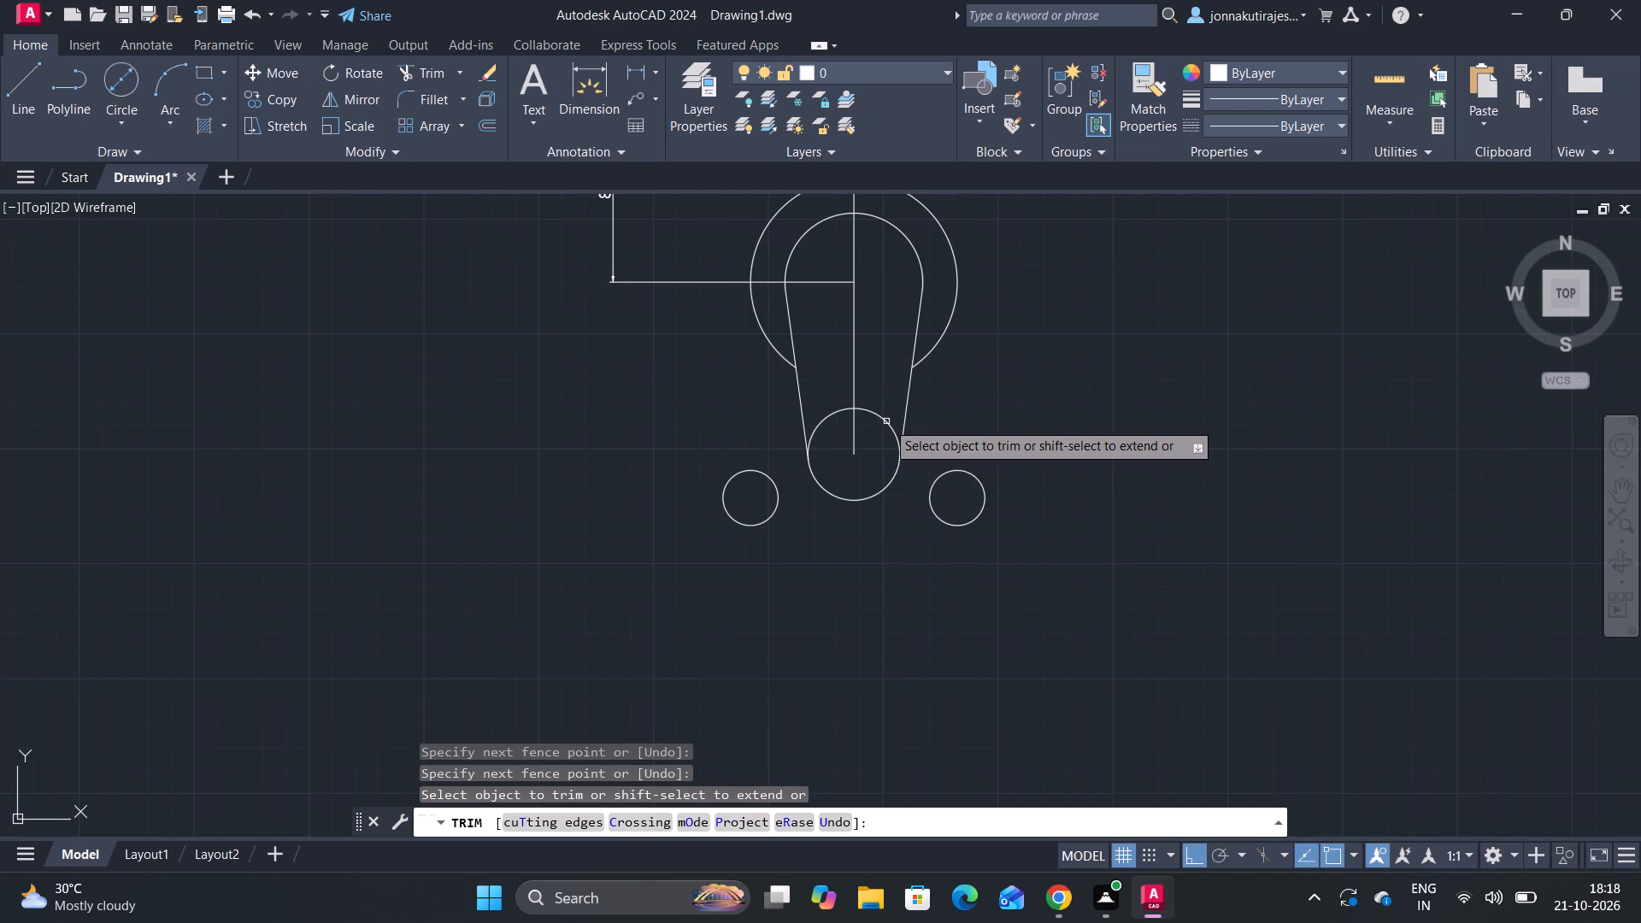
left_click(886, 422)
left_click(844, 413)
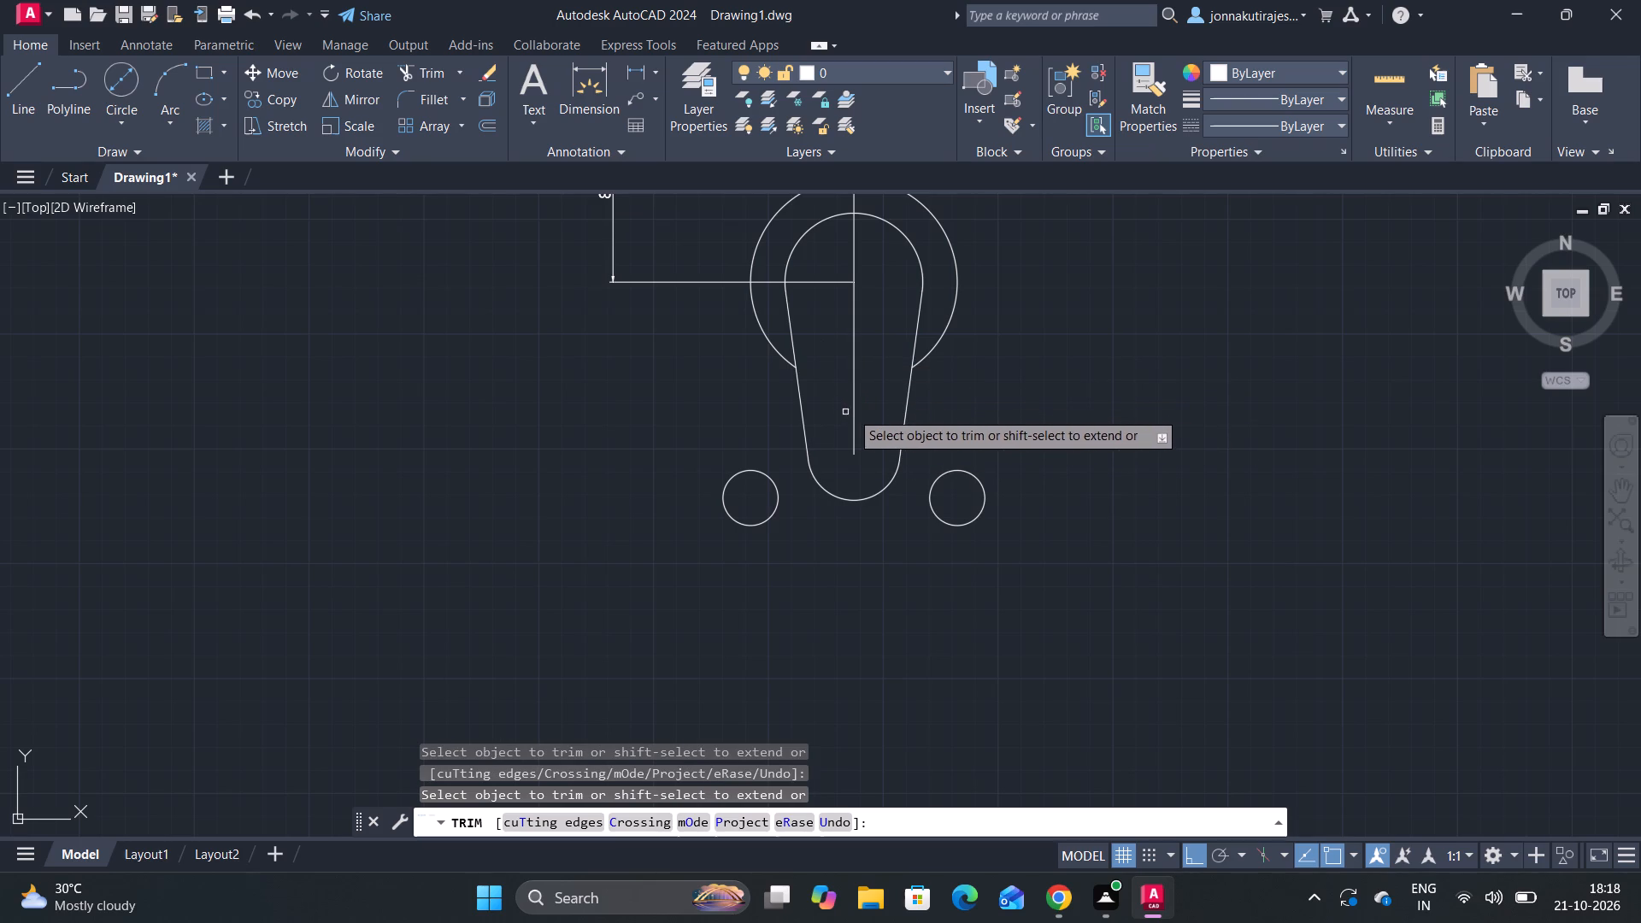
key("Escape")
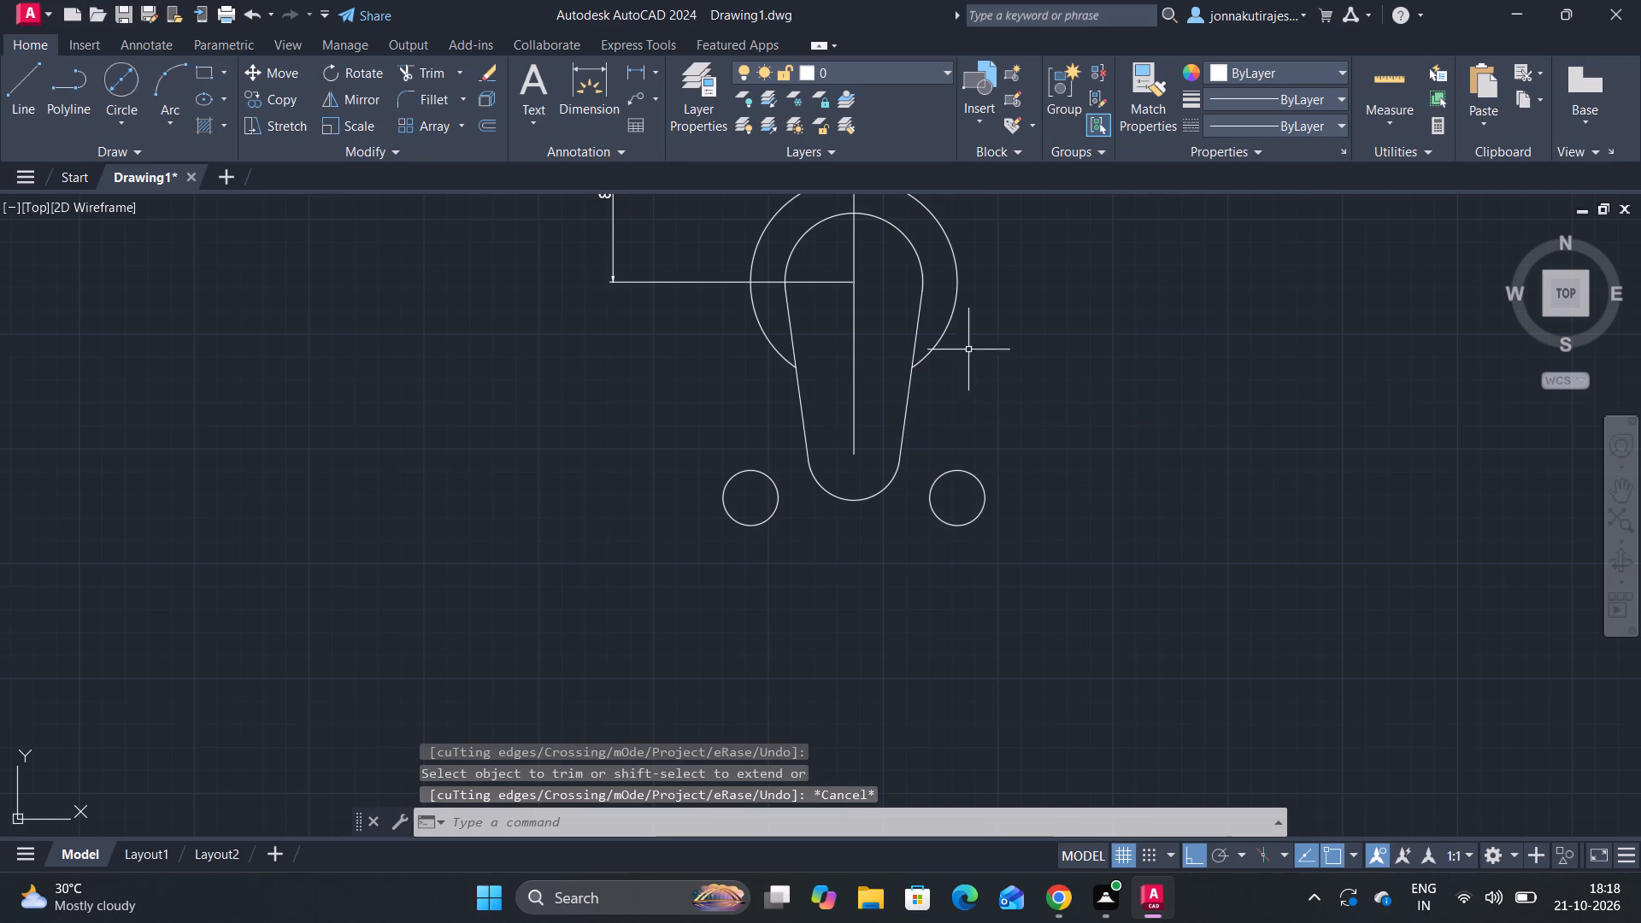
Draw a radius-30 circle concentric with each of the two small circles flanking the tapered outline's lower end.
left_click(126, 118)
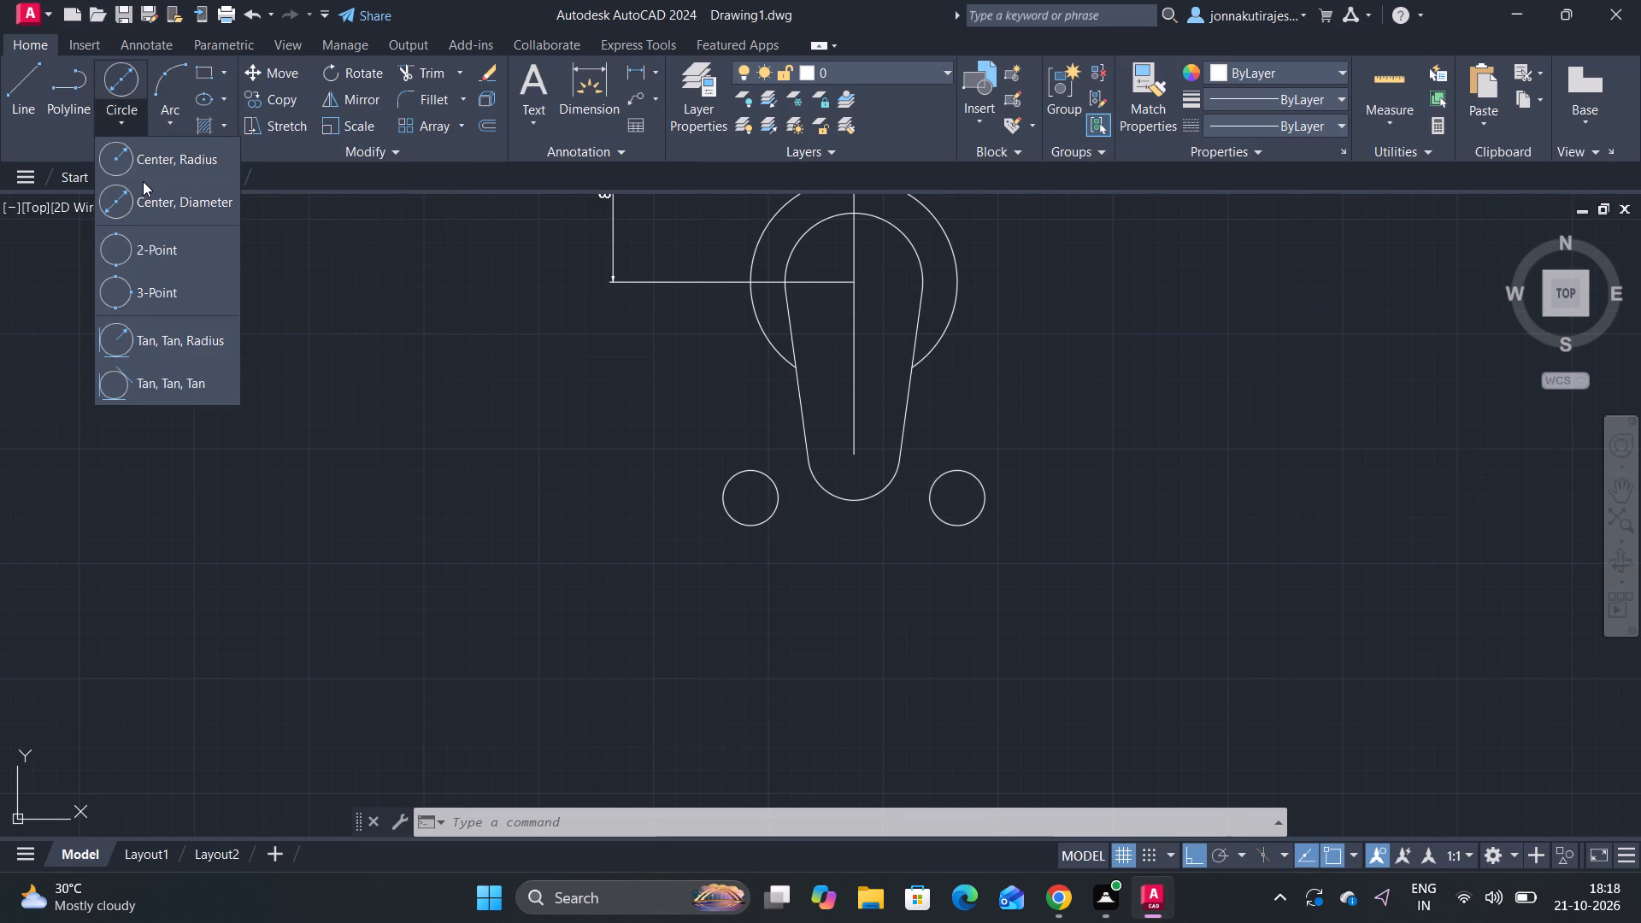
left_click(156, 152)
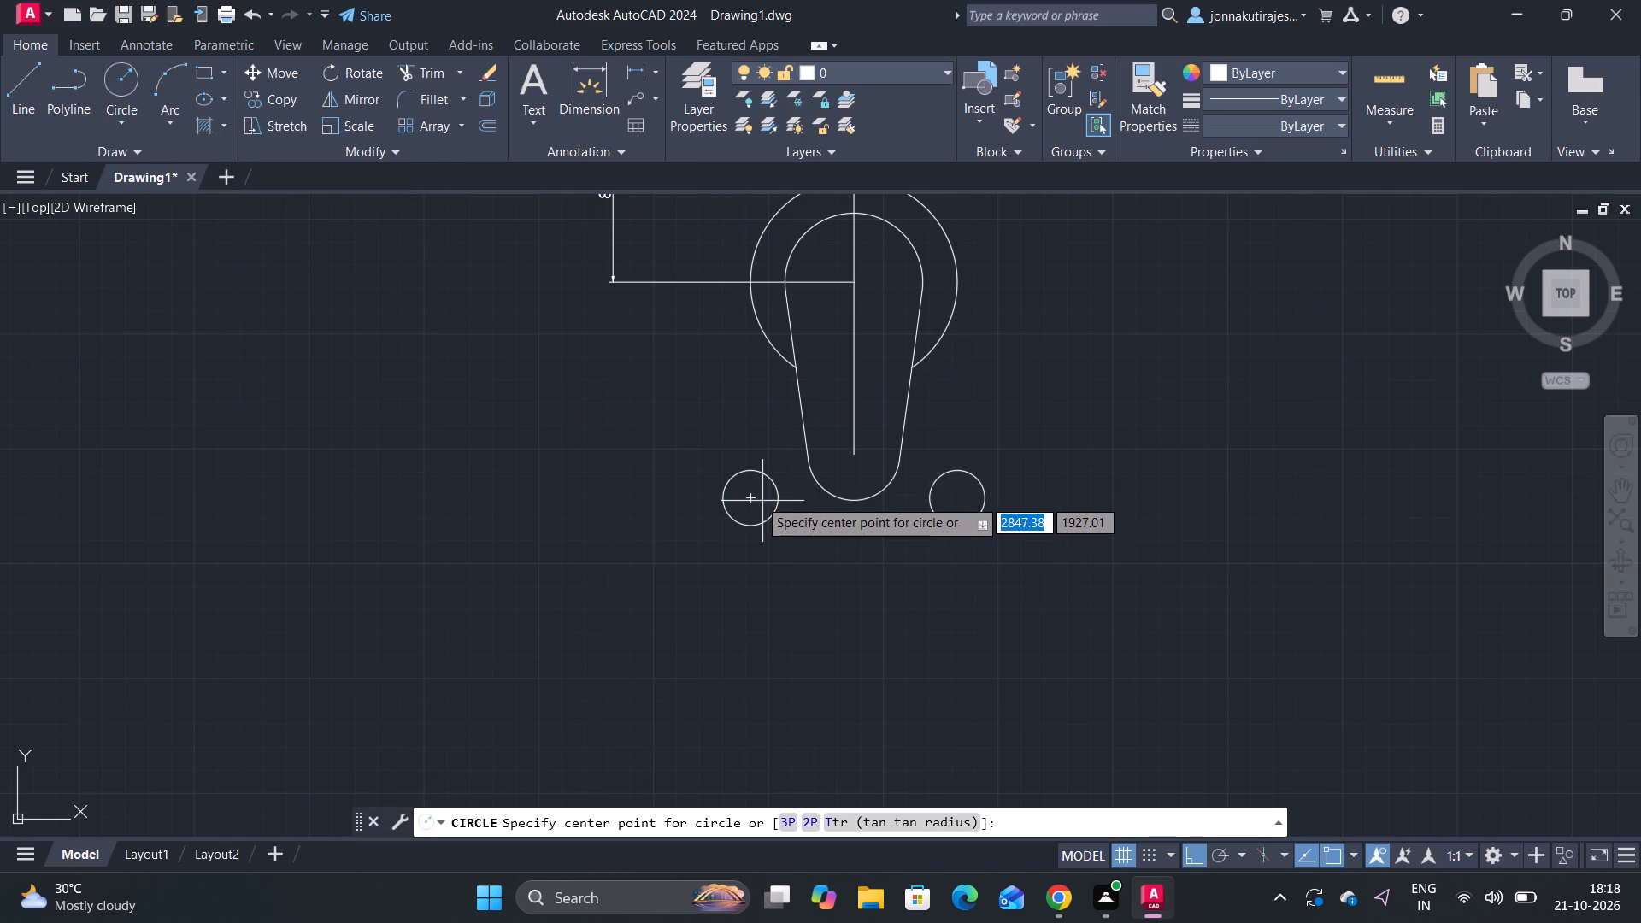
left_click(755, 497)
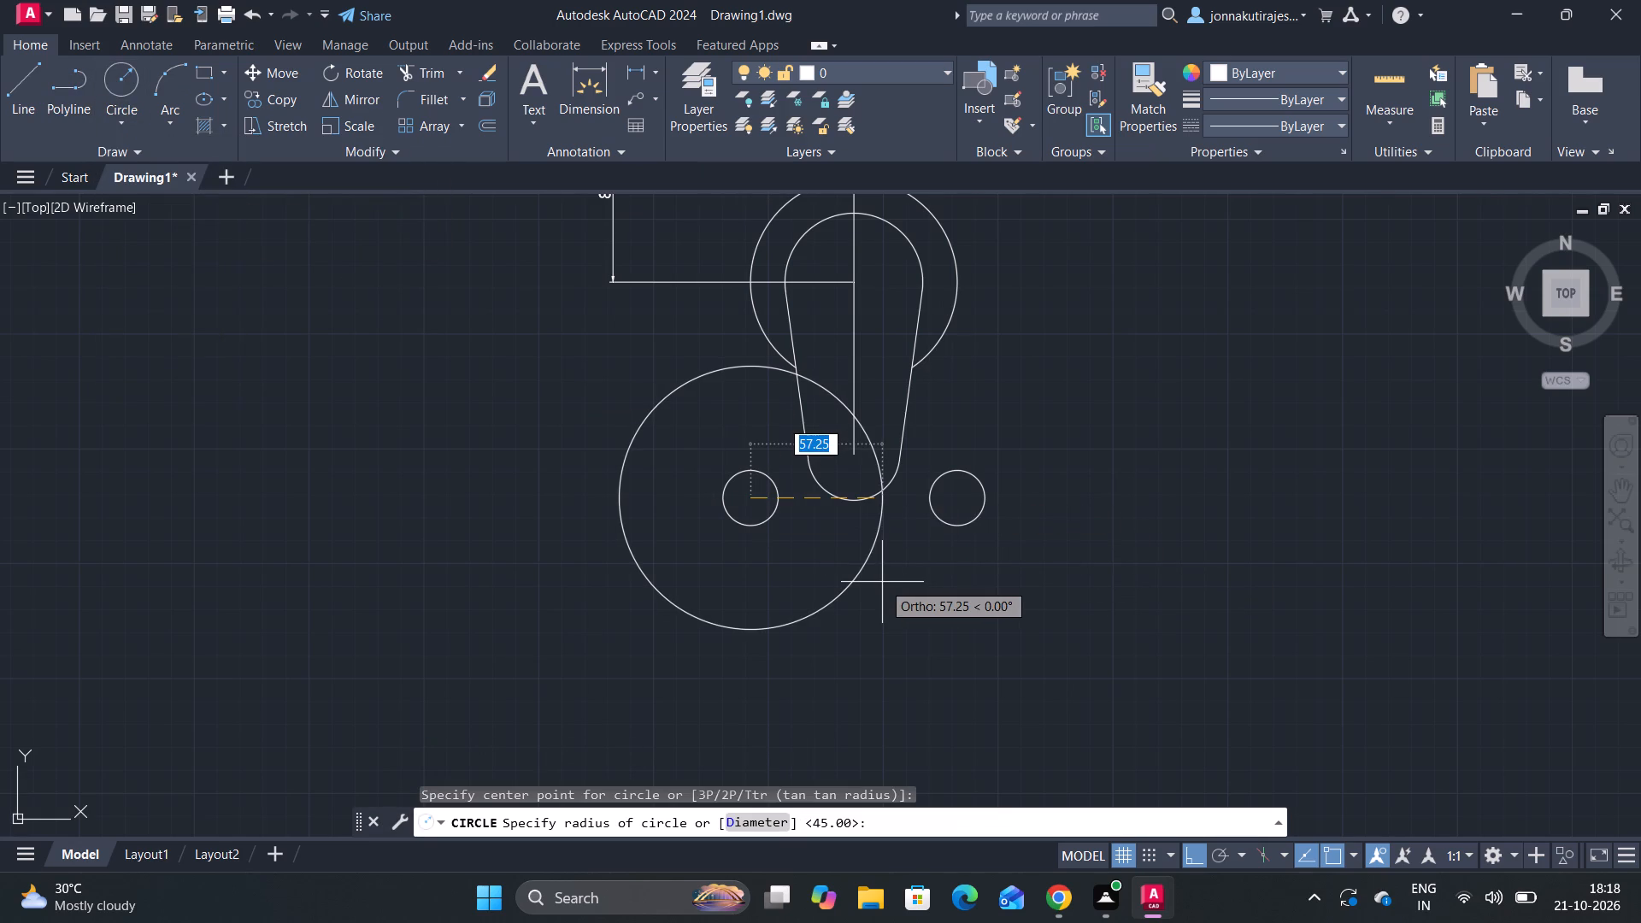
type("30")
key("Return")
key("space")
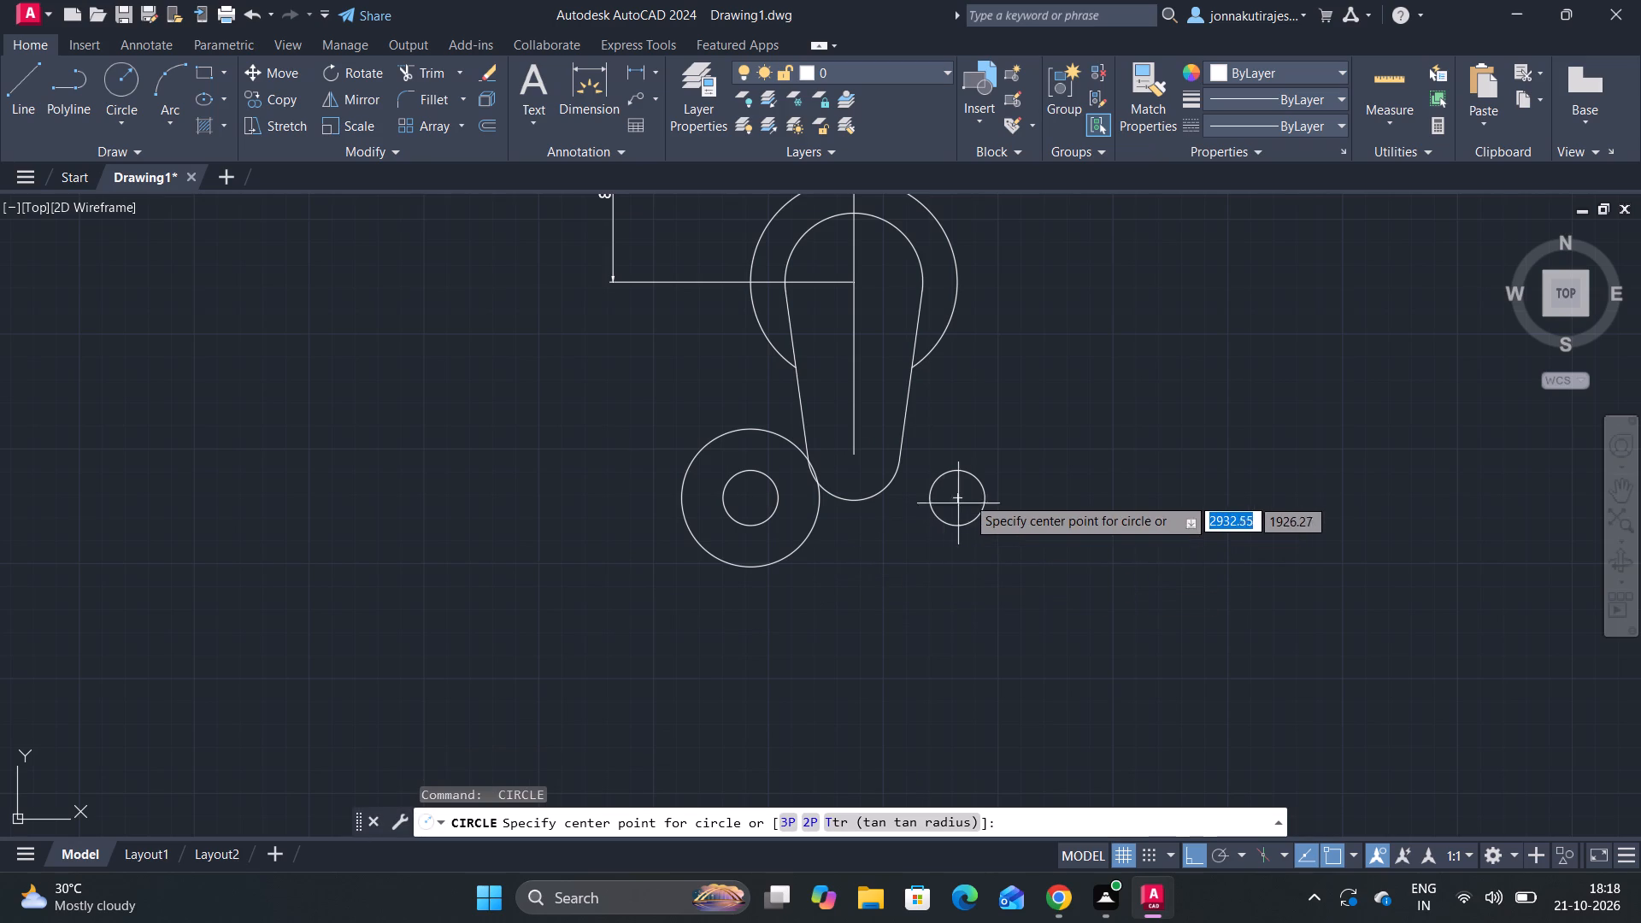
left_click(961, 499)
type("30")
key("Return")
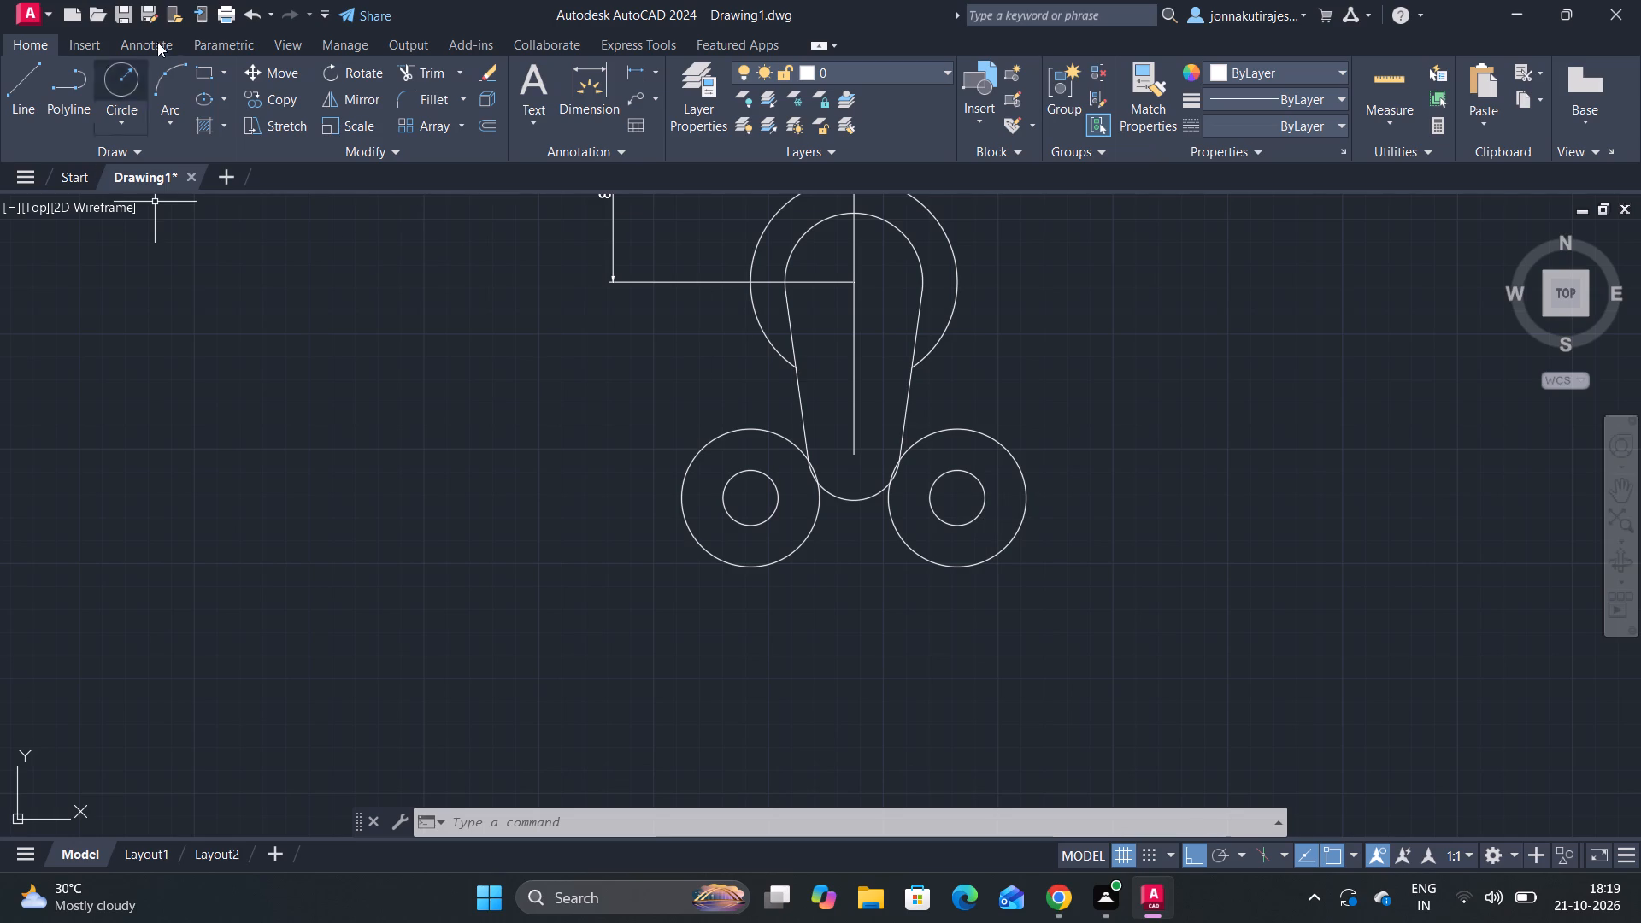
Draw a radius-150 circle centred on the lower end of the vertical centre line.
left_click(125, 76)
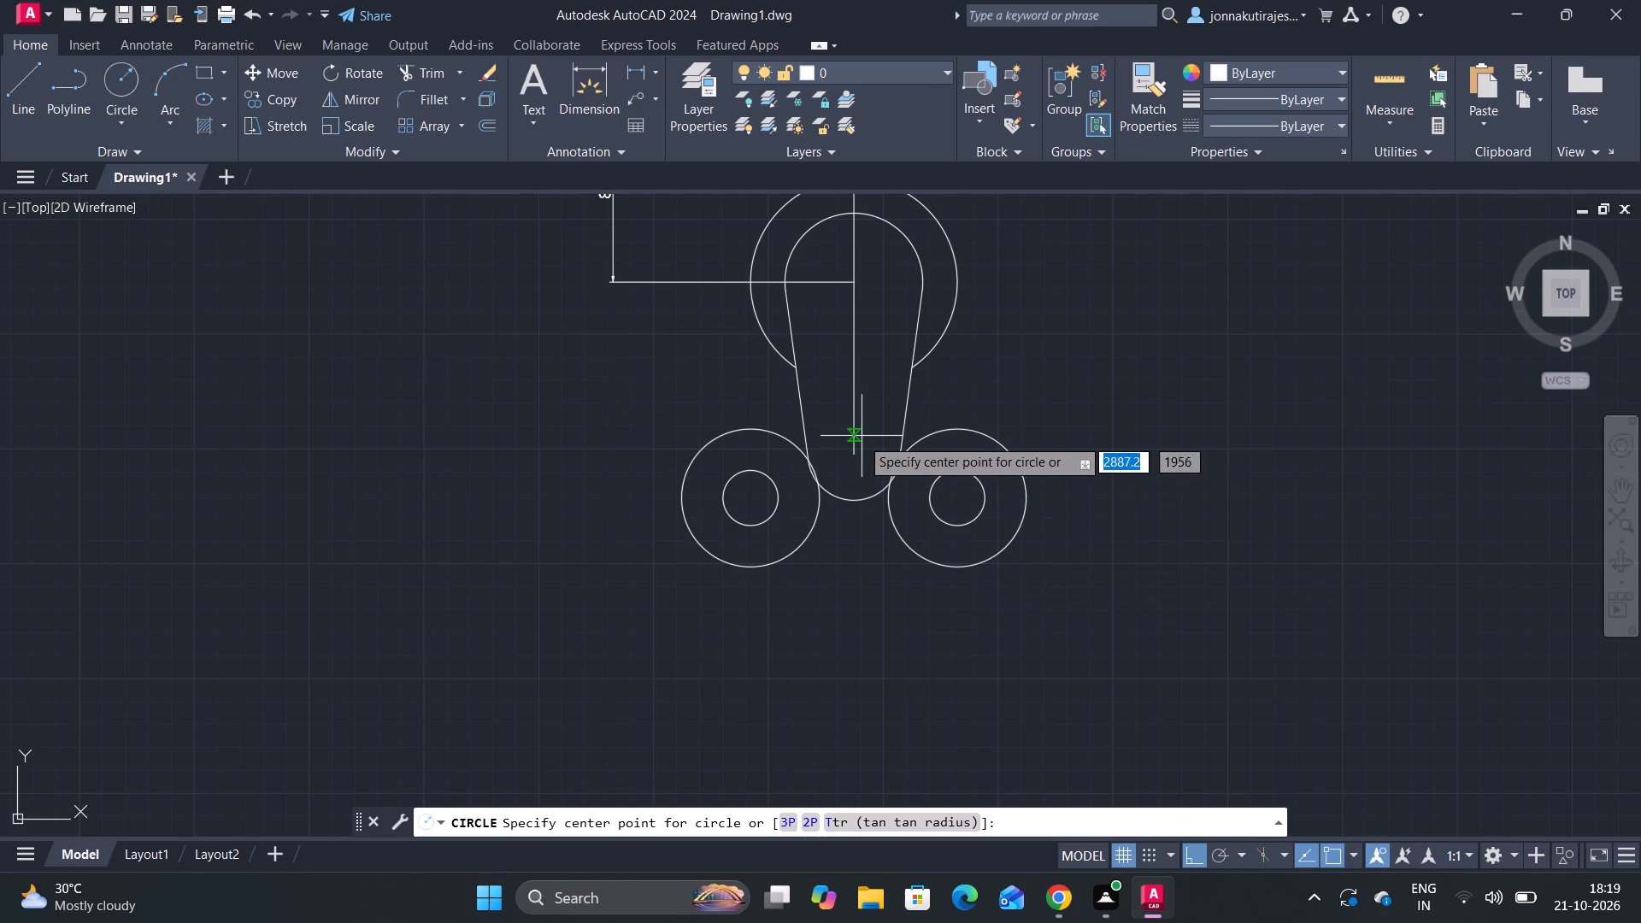
left_click(854, 456)
type("150")
key("Return")
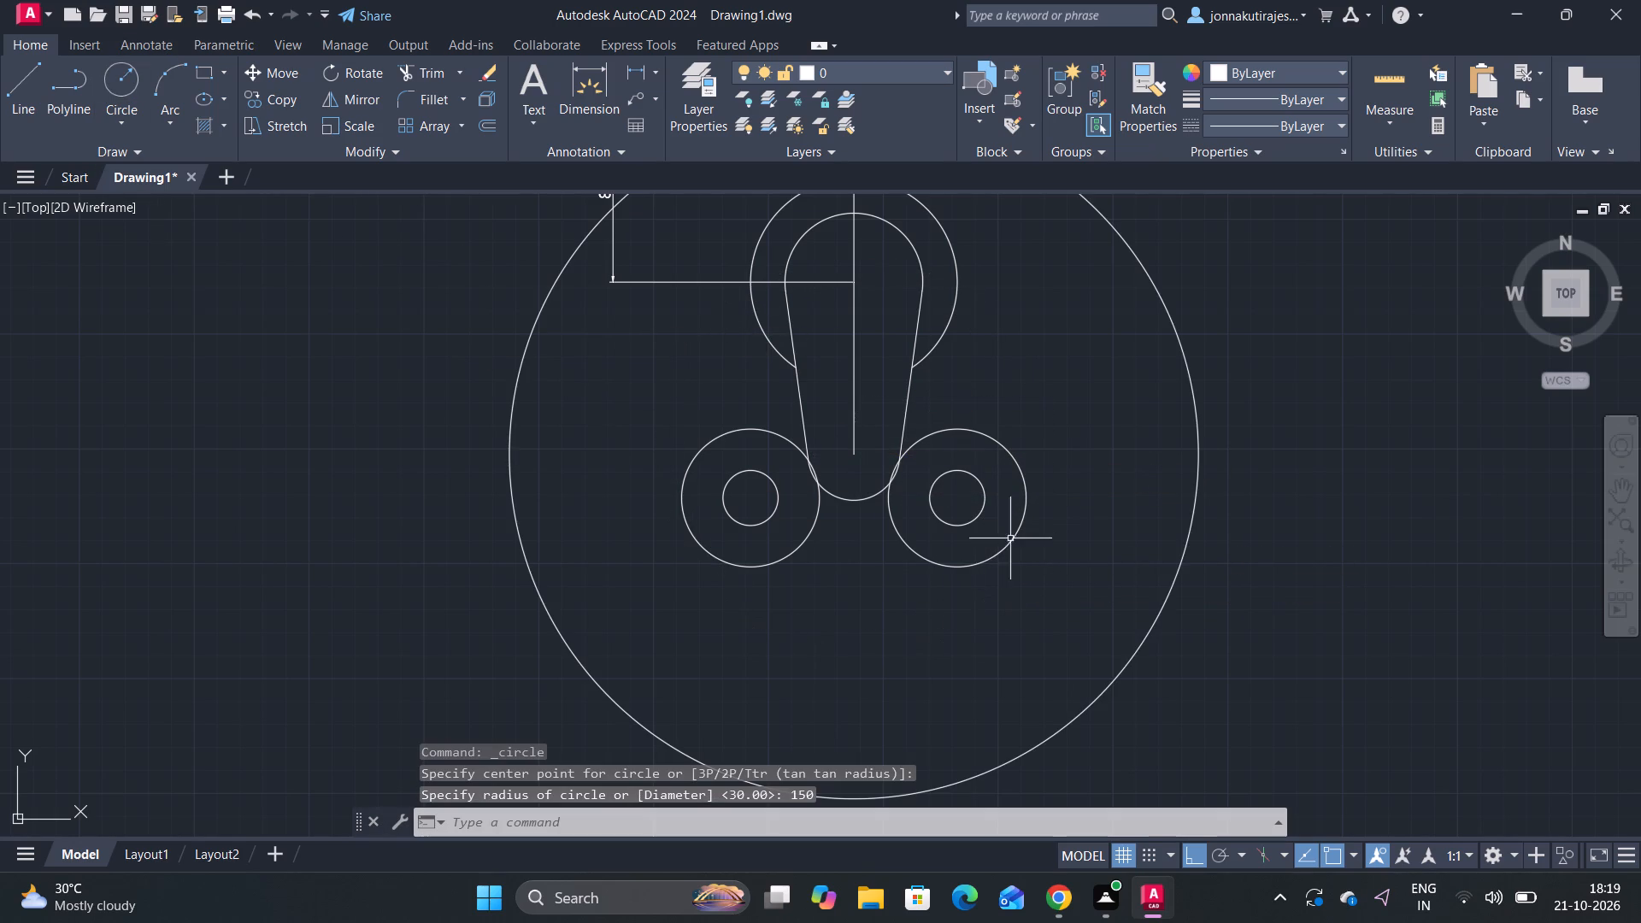
key("Escape")
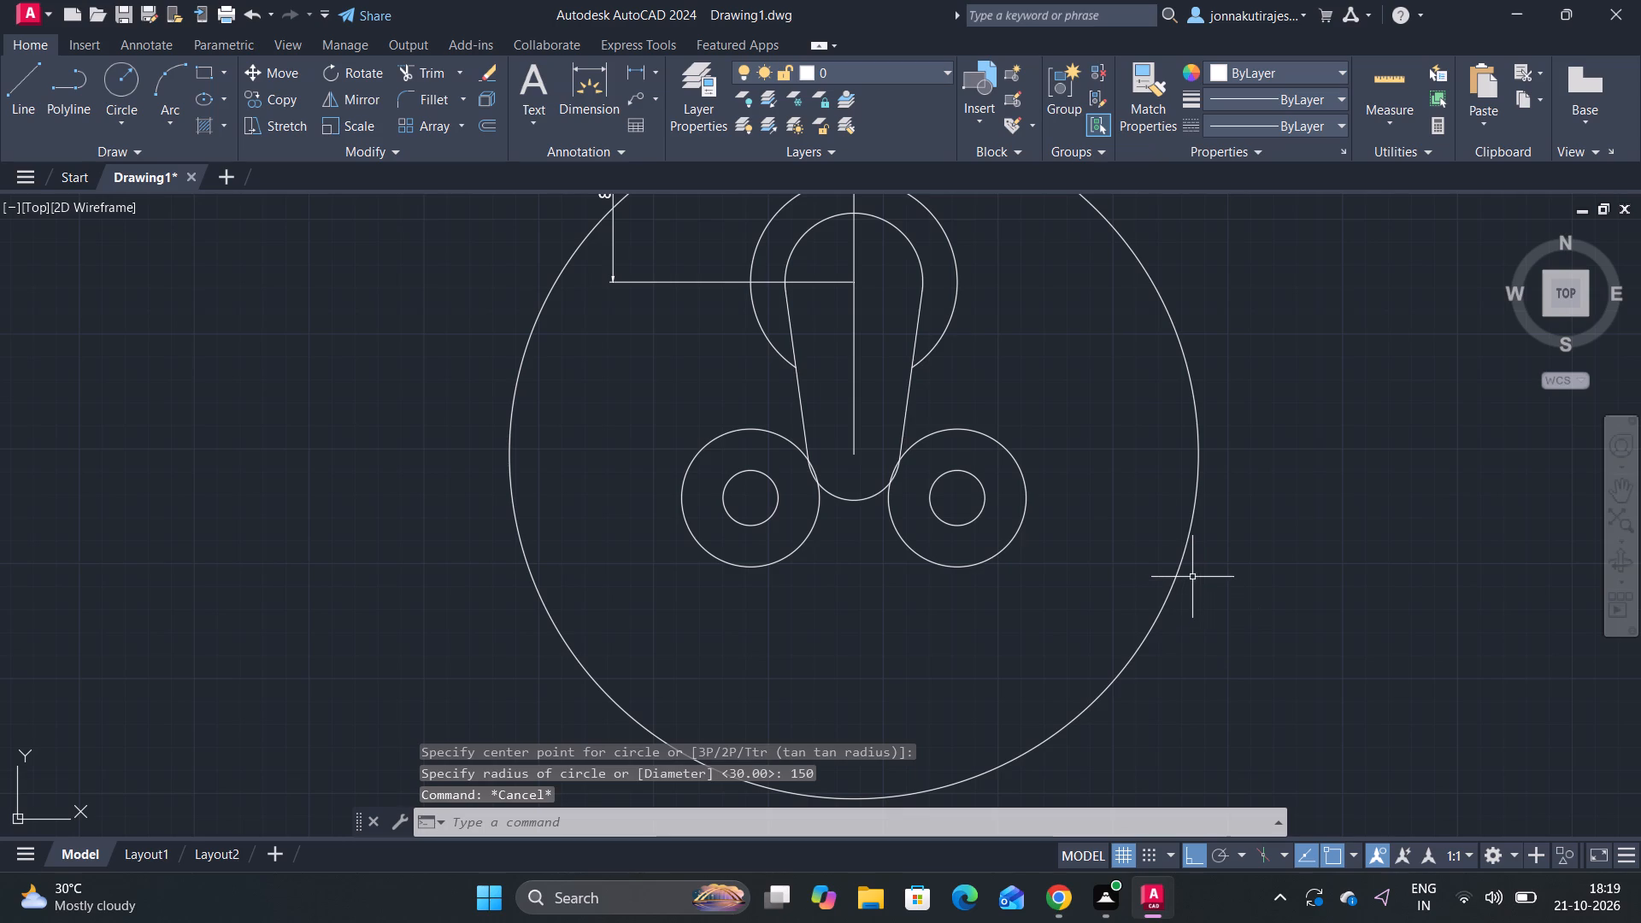
Move the radius-150 circle vertically upward by about 91.7 units, bringing its lower arc against both radius-30 circles.
left_click(1180, 562)
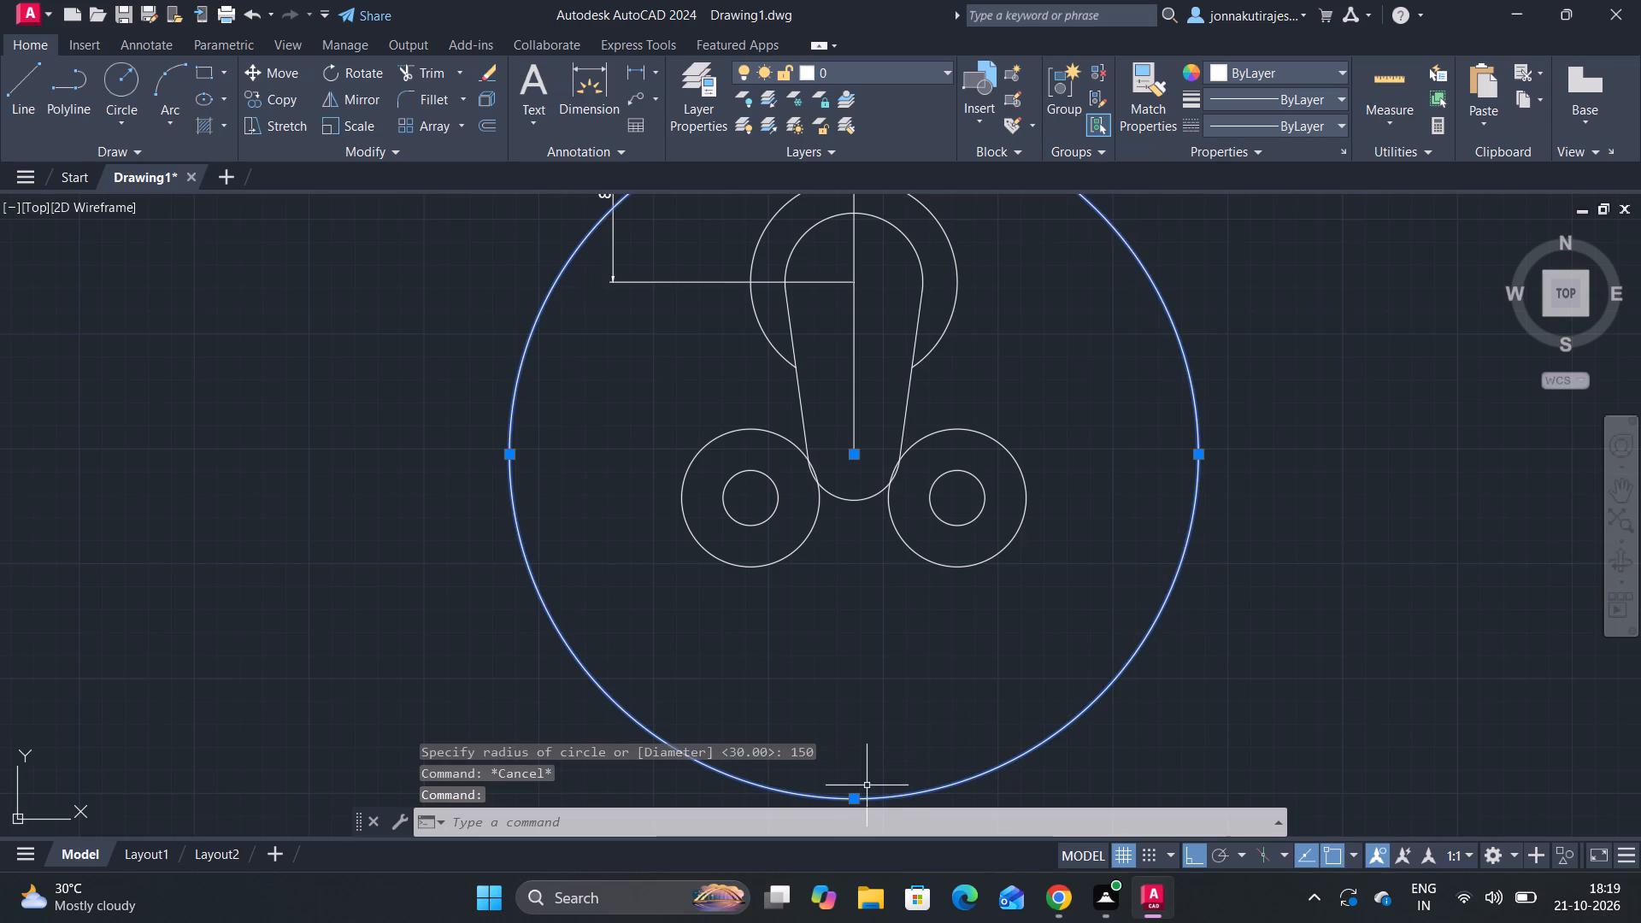
key("m")
key("Return")
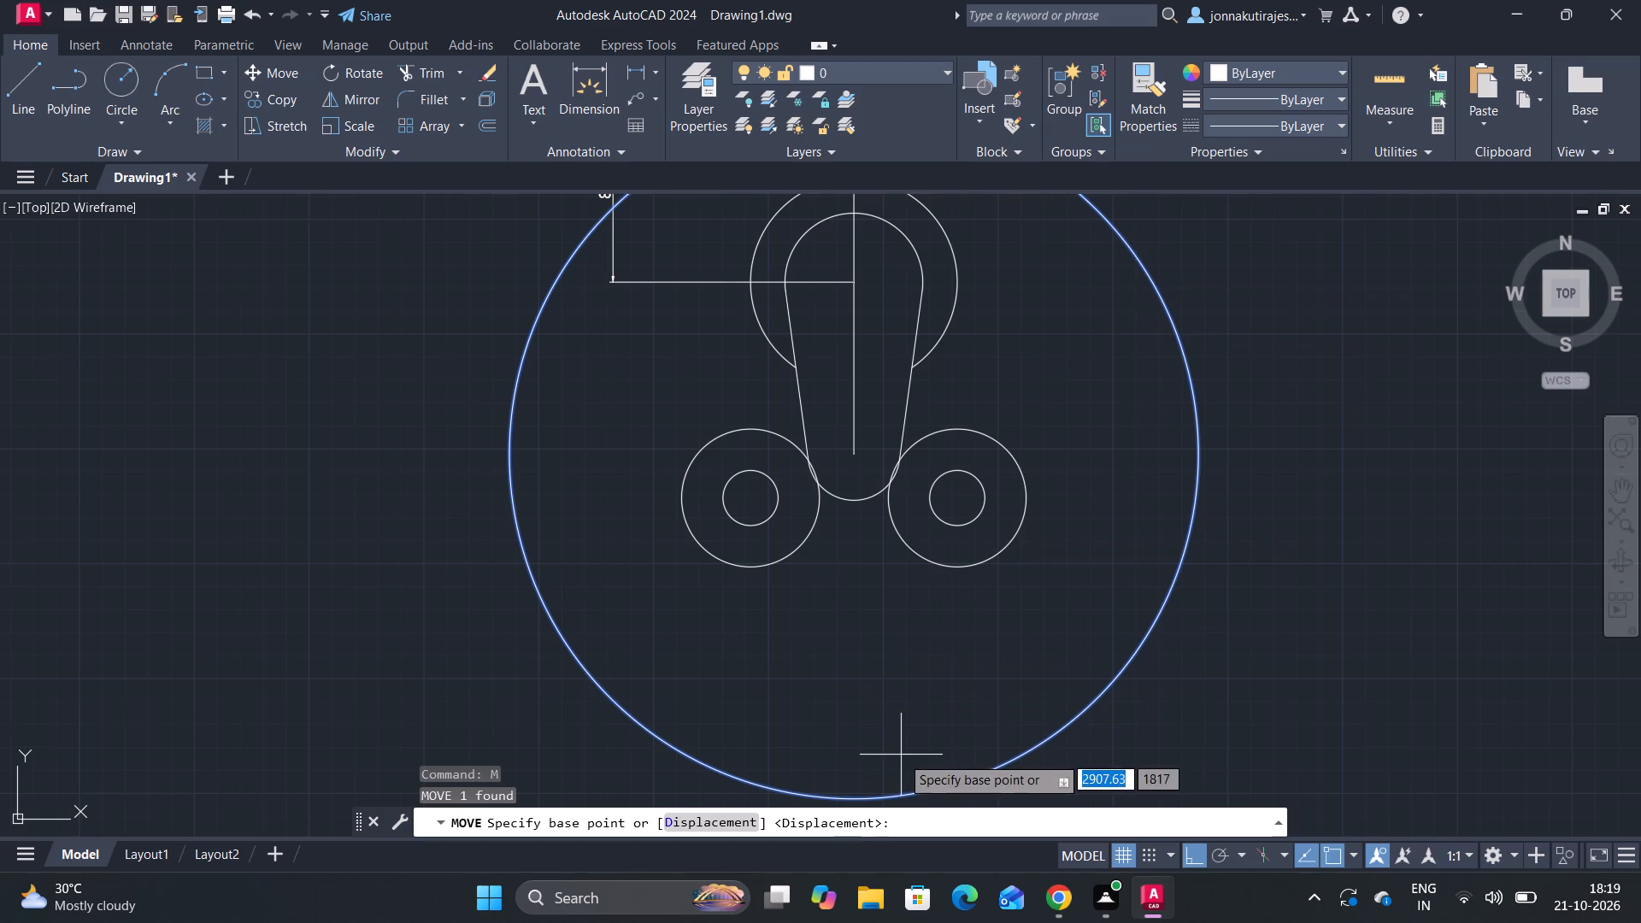
left_click(863, 797)
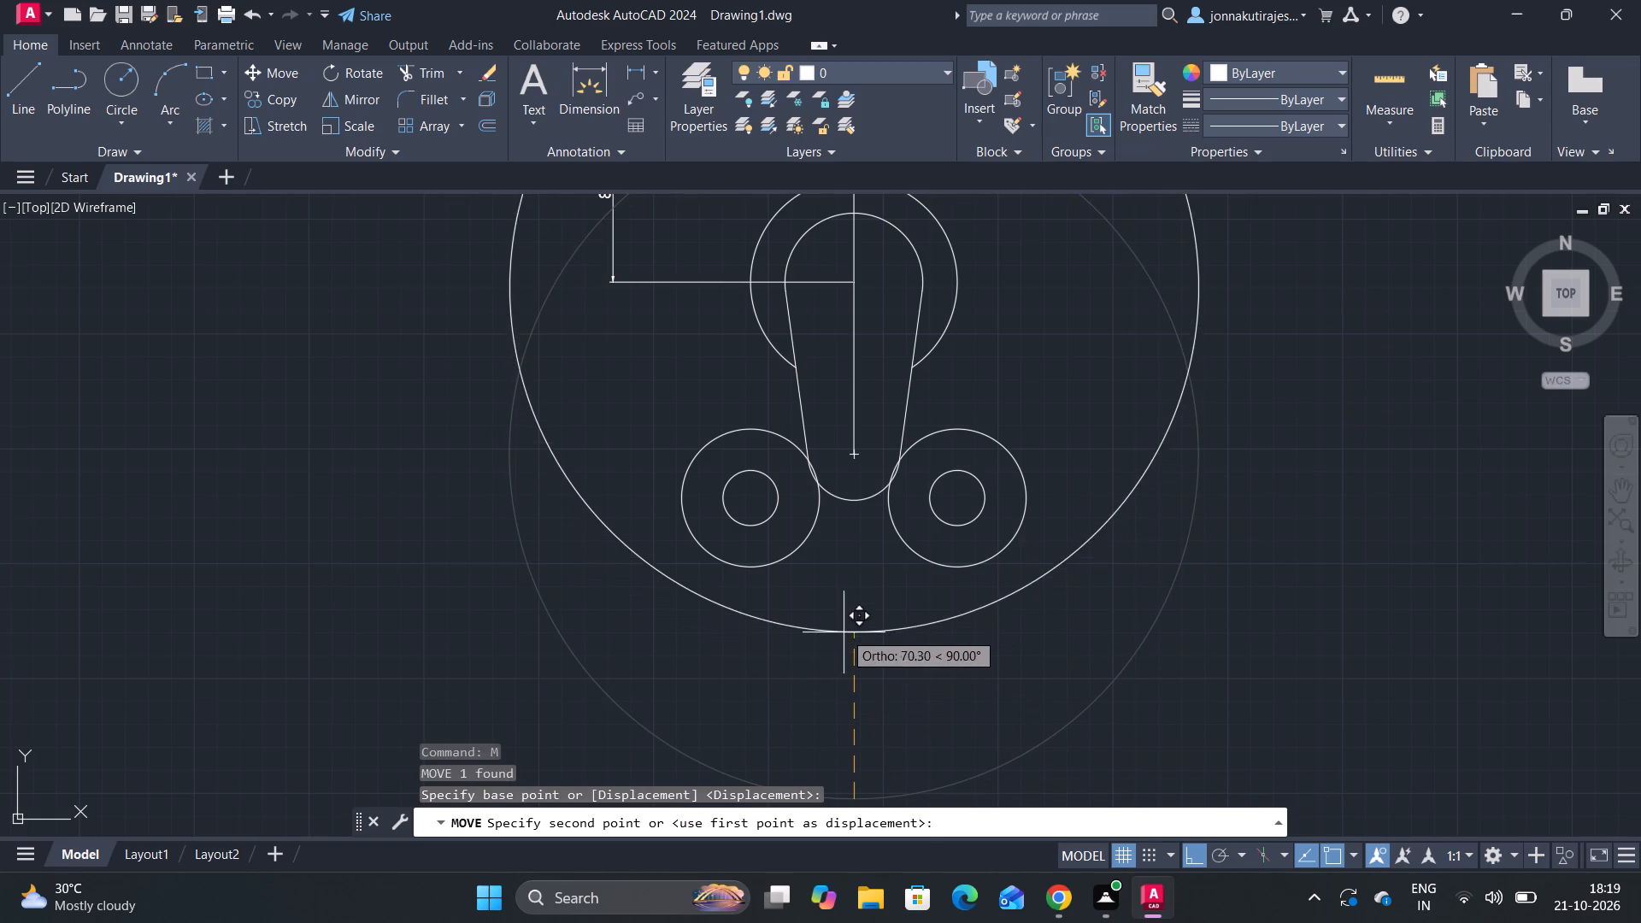
scroll(845, 593, "up", 3)
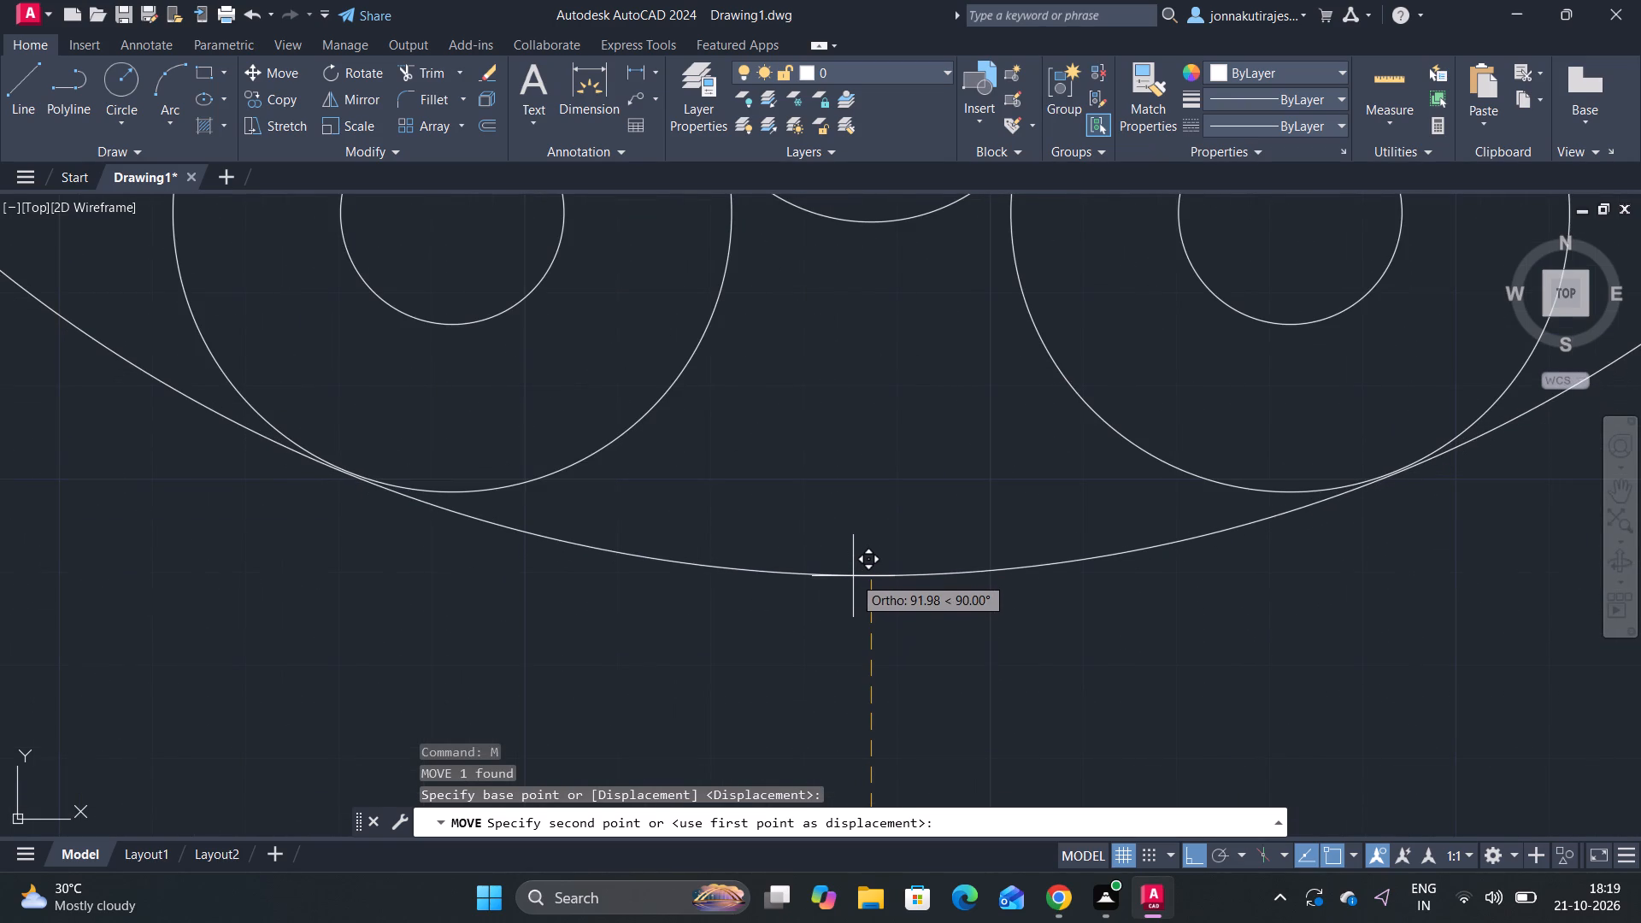
scroll(853, 576, "down", 2)
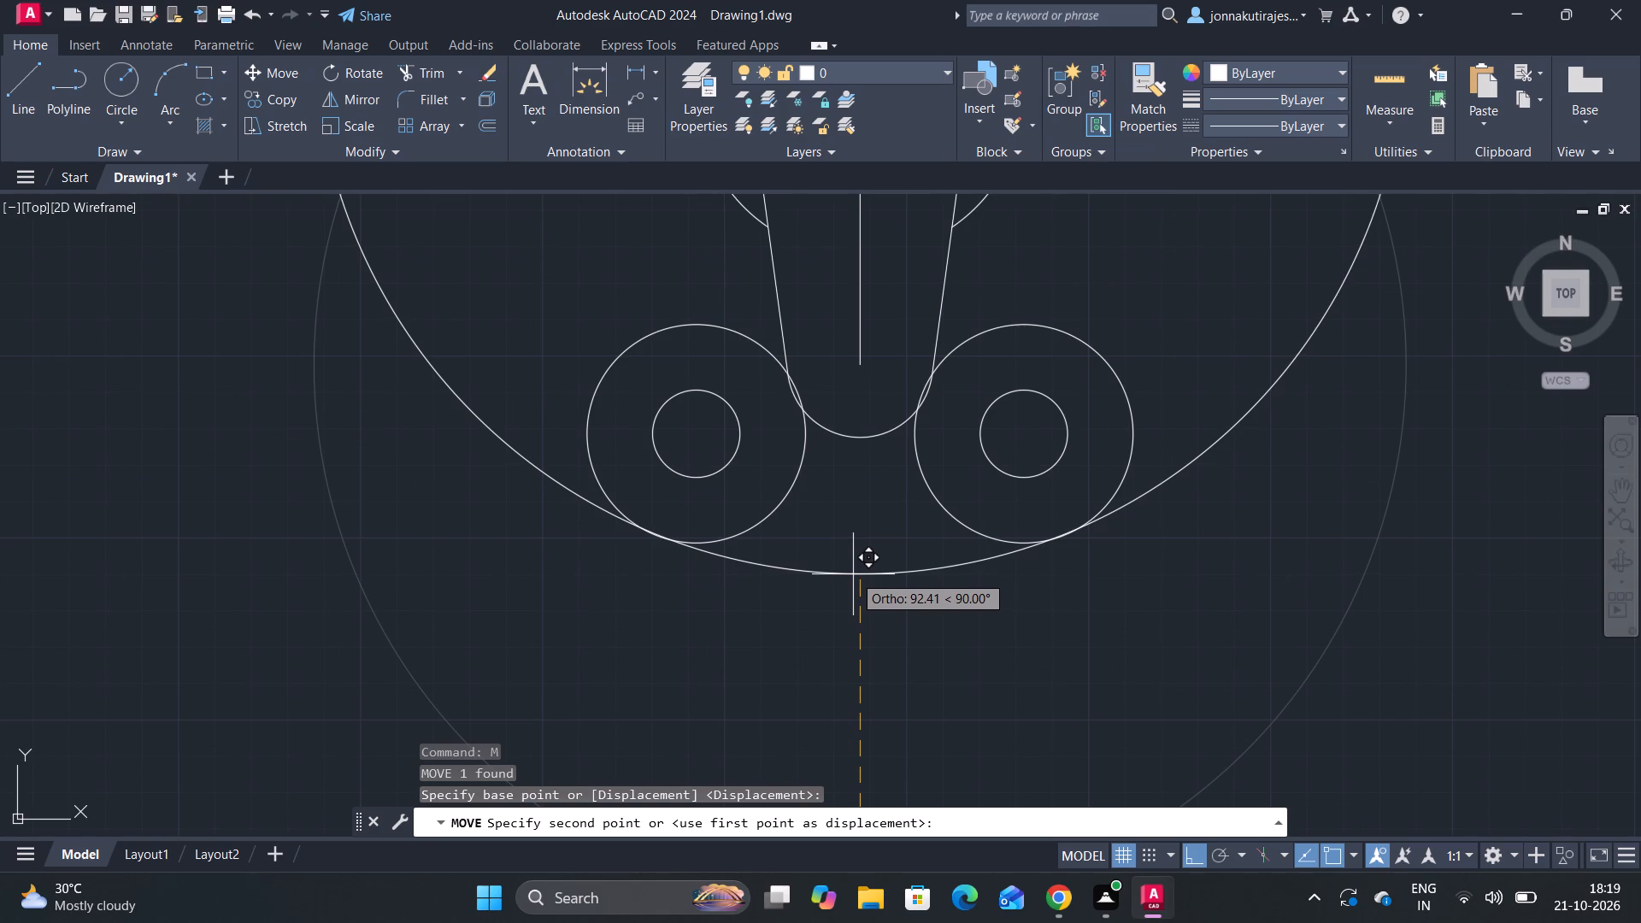
scroll(853, 574, "up", 2)
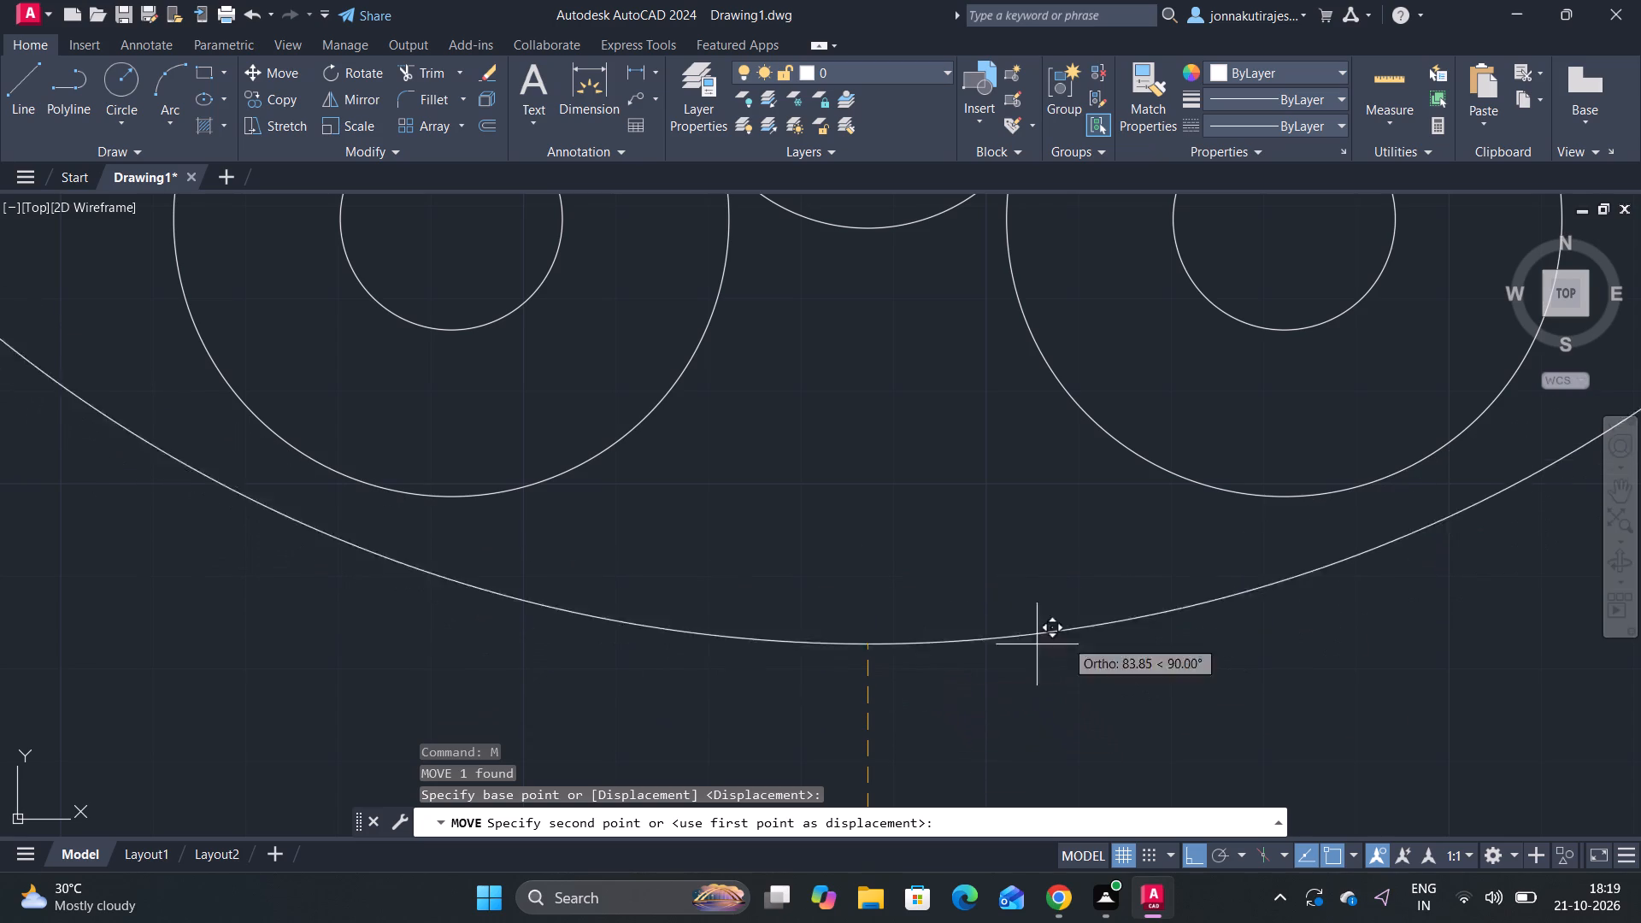
scroll(853, 603, "down", 4)
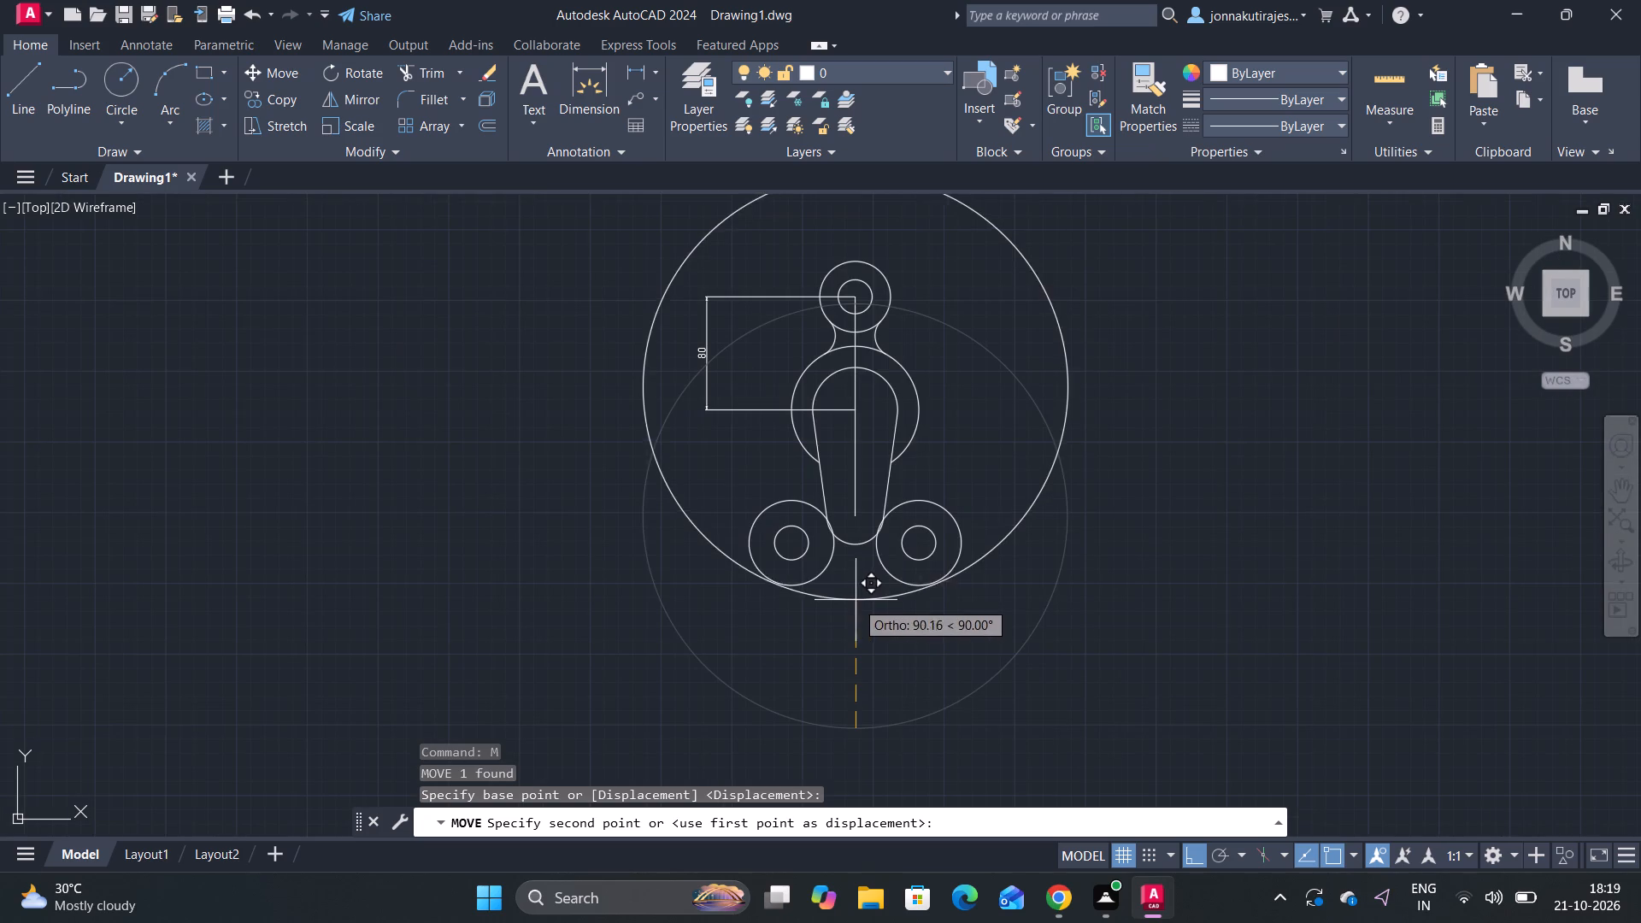
scroll(864, 599, "up", 2)
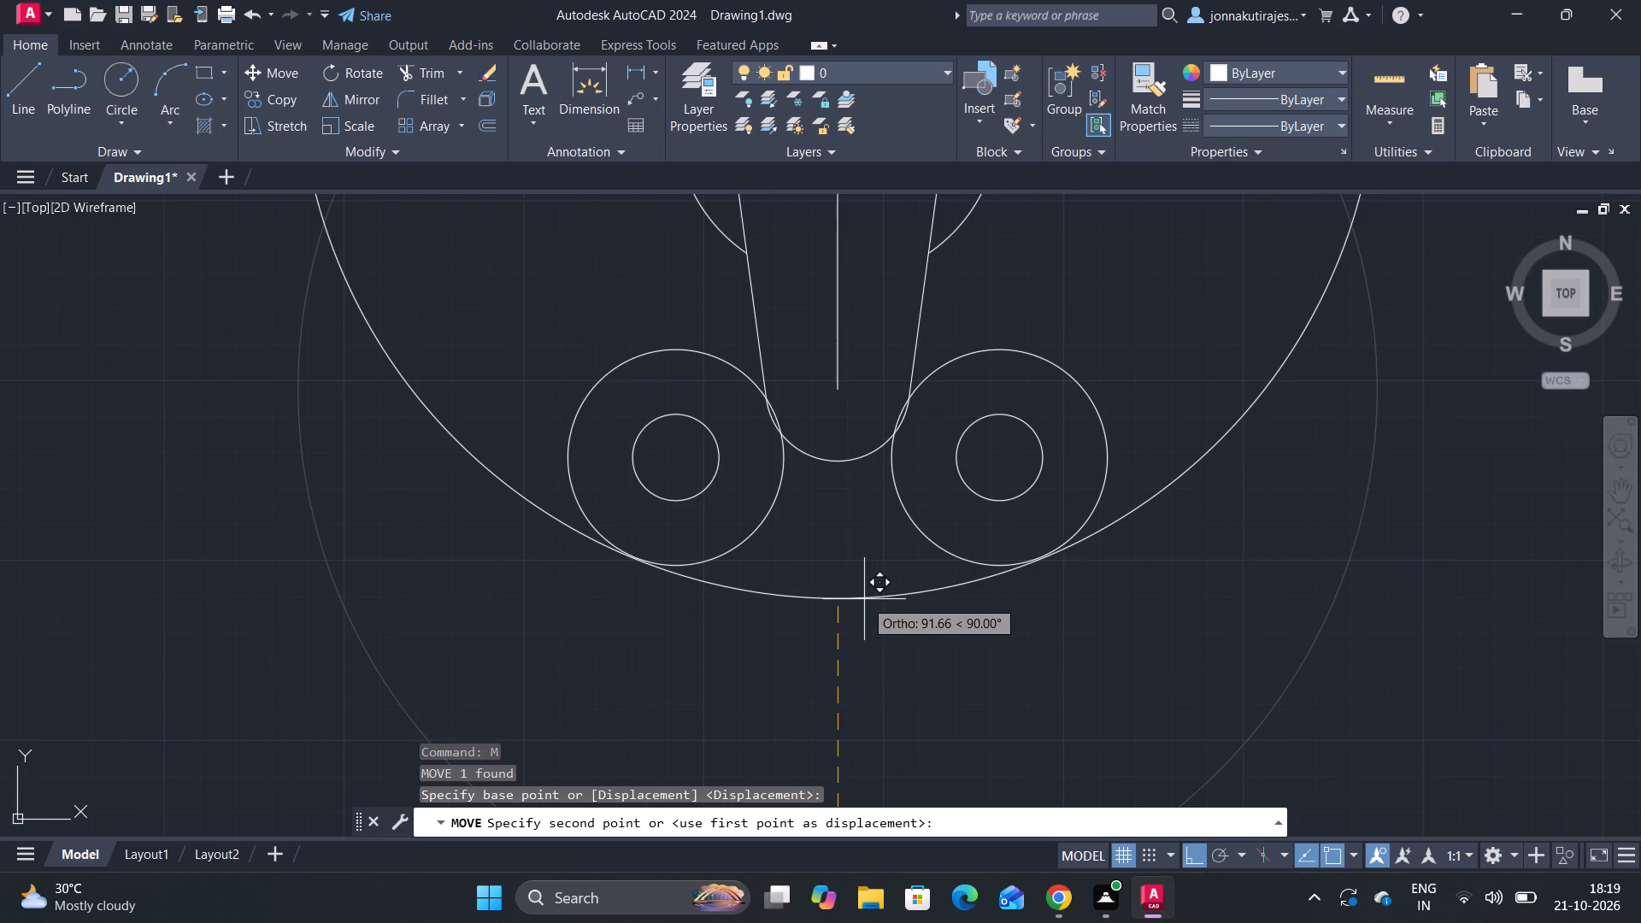
left_click(864, 599)
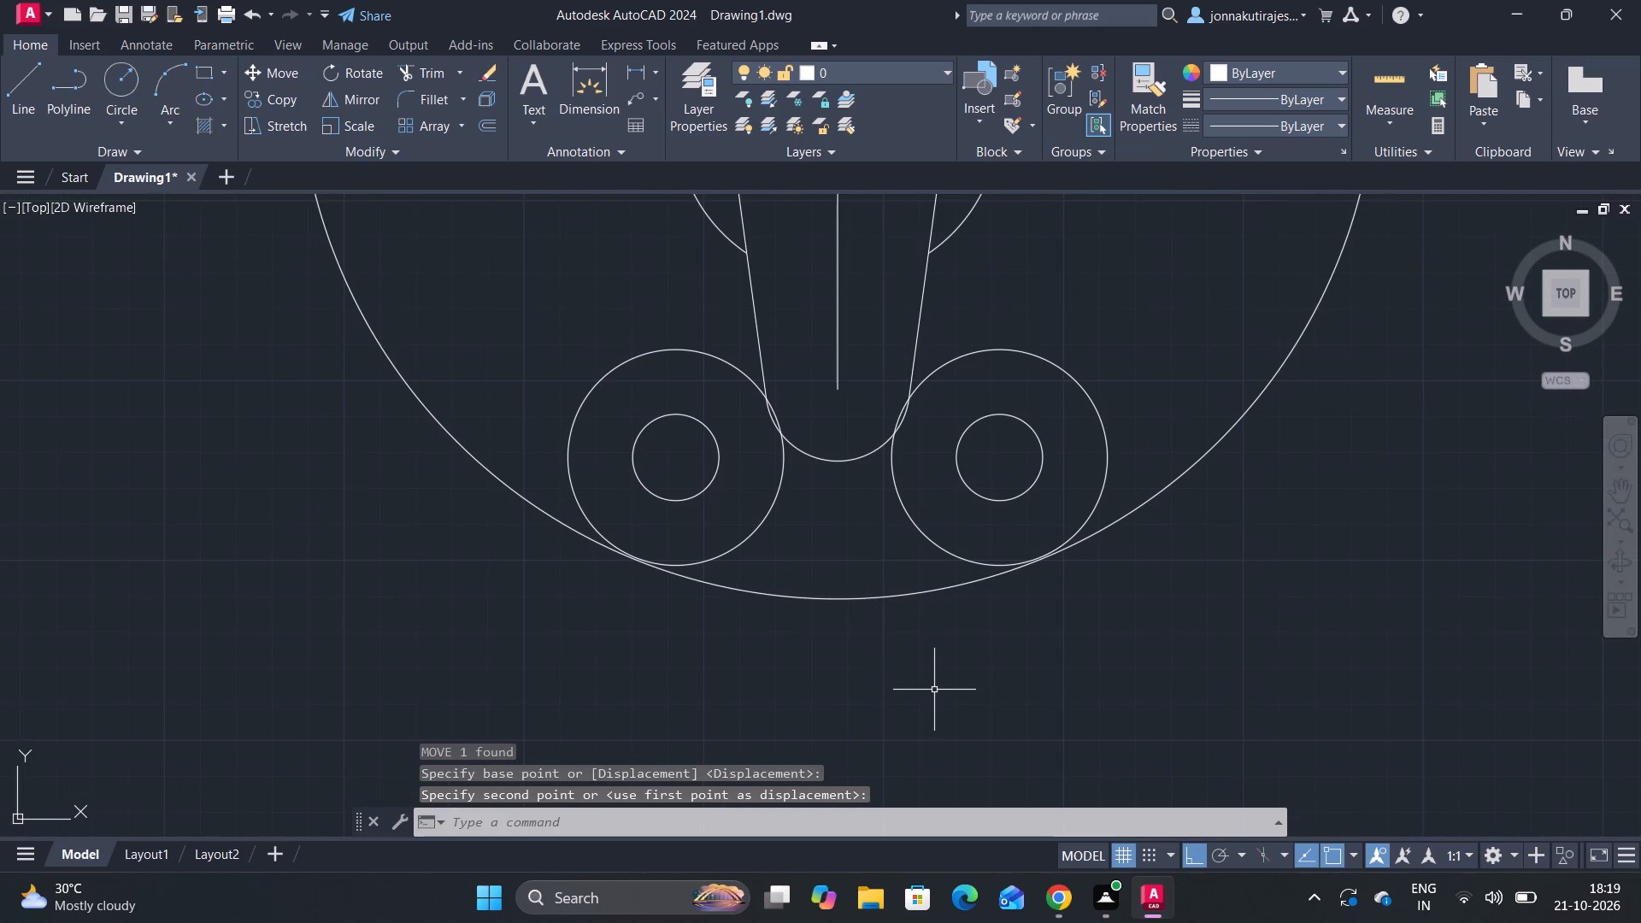
Nudge the radius-150 circle upward five increments to bring it tangent to the right radius-30 circle.
scroll(1077, 626, "up", 2)
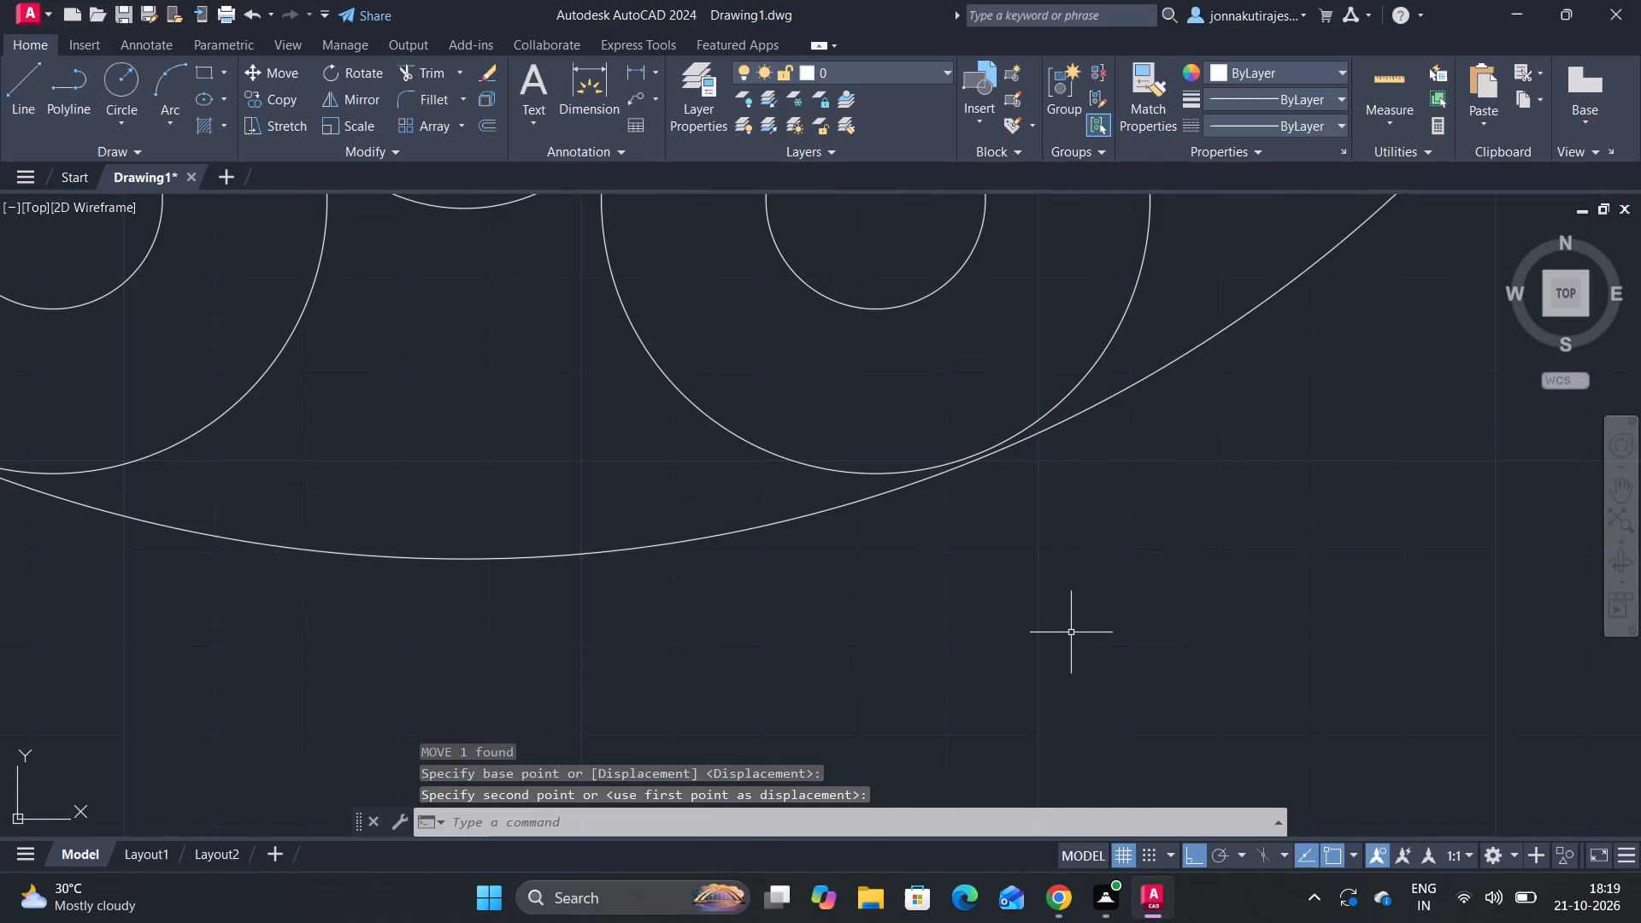
scroll(931, 441, "up", 2)
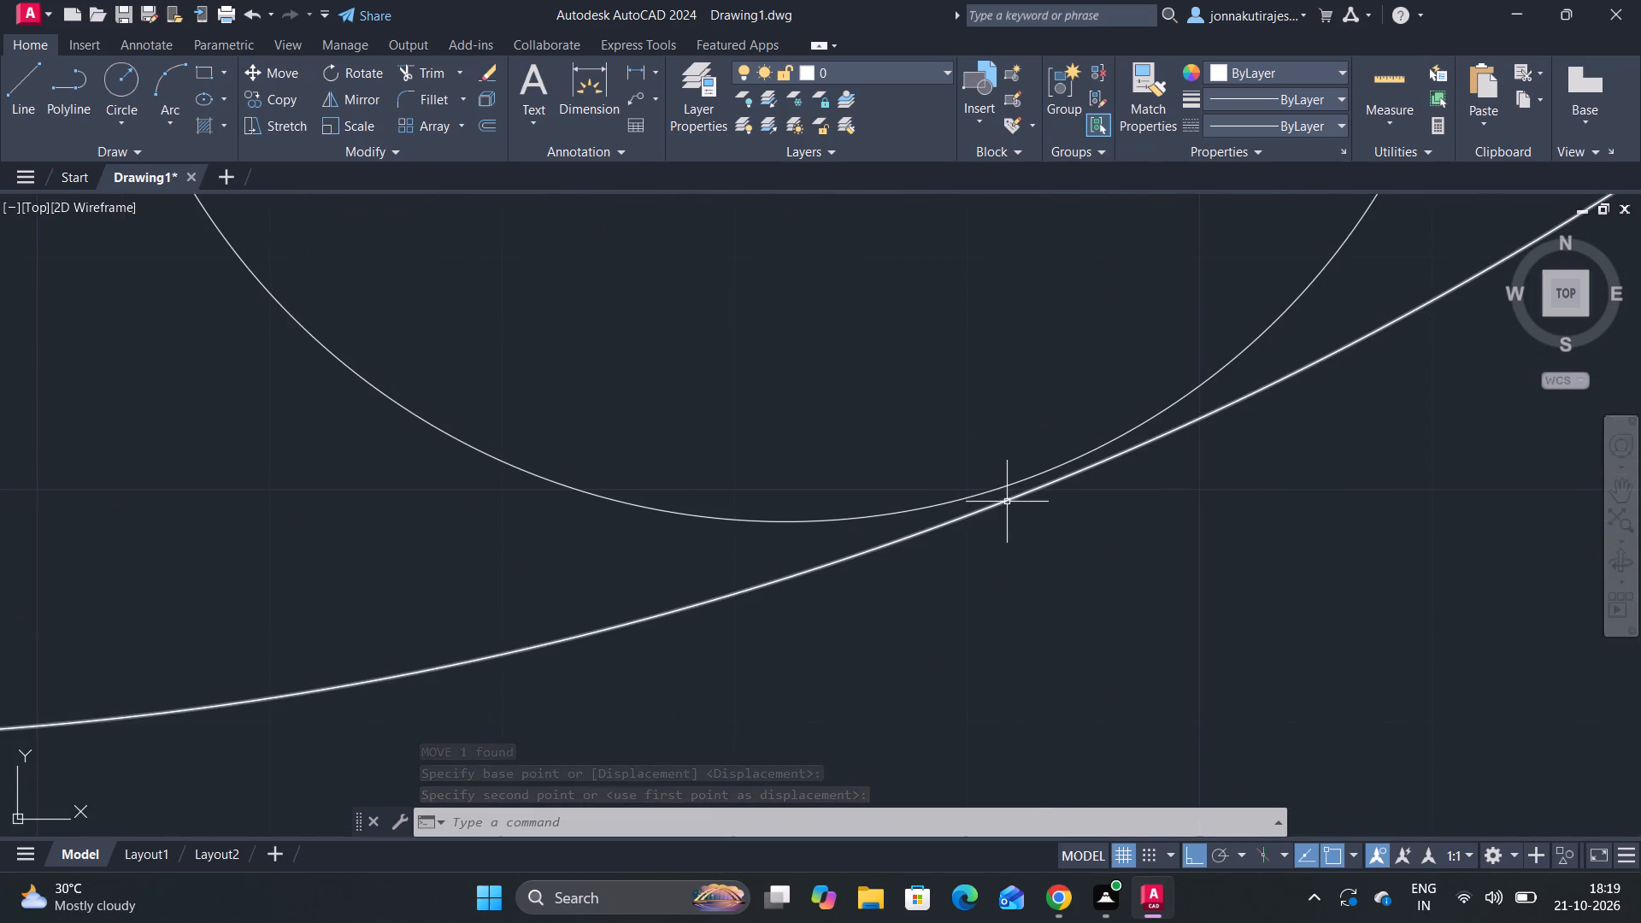
left_click(1007, 501)
key("ctrl+Up")
key("ctrl+Up")
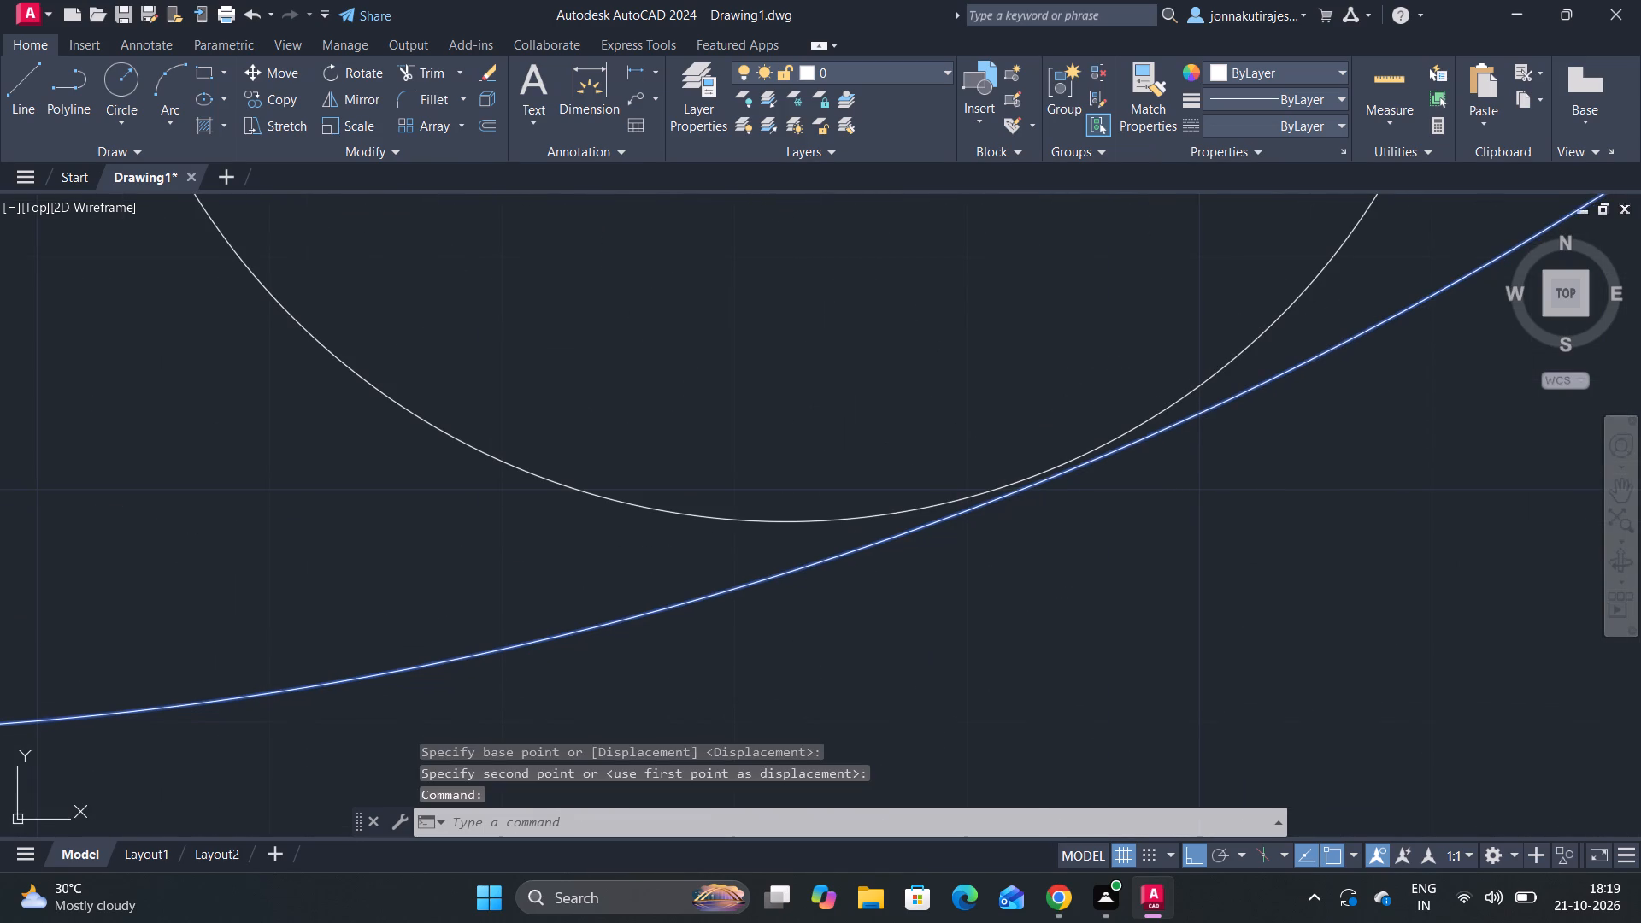
key("ctrl+Up")
key("ctrl+Up")
key("ctrl+Up")
key("Escape")
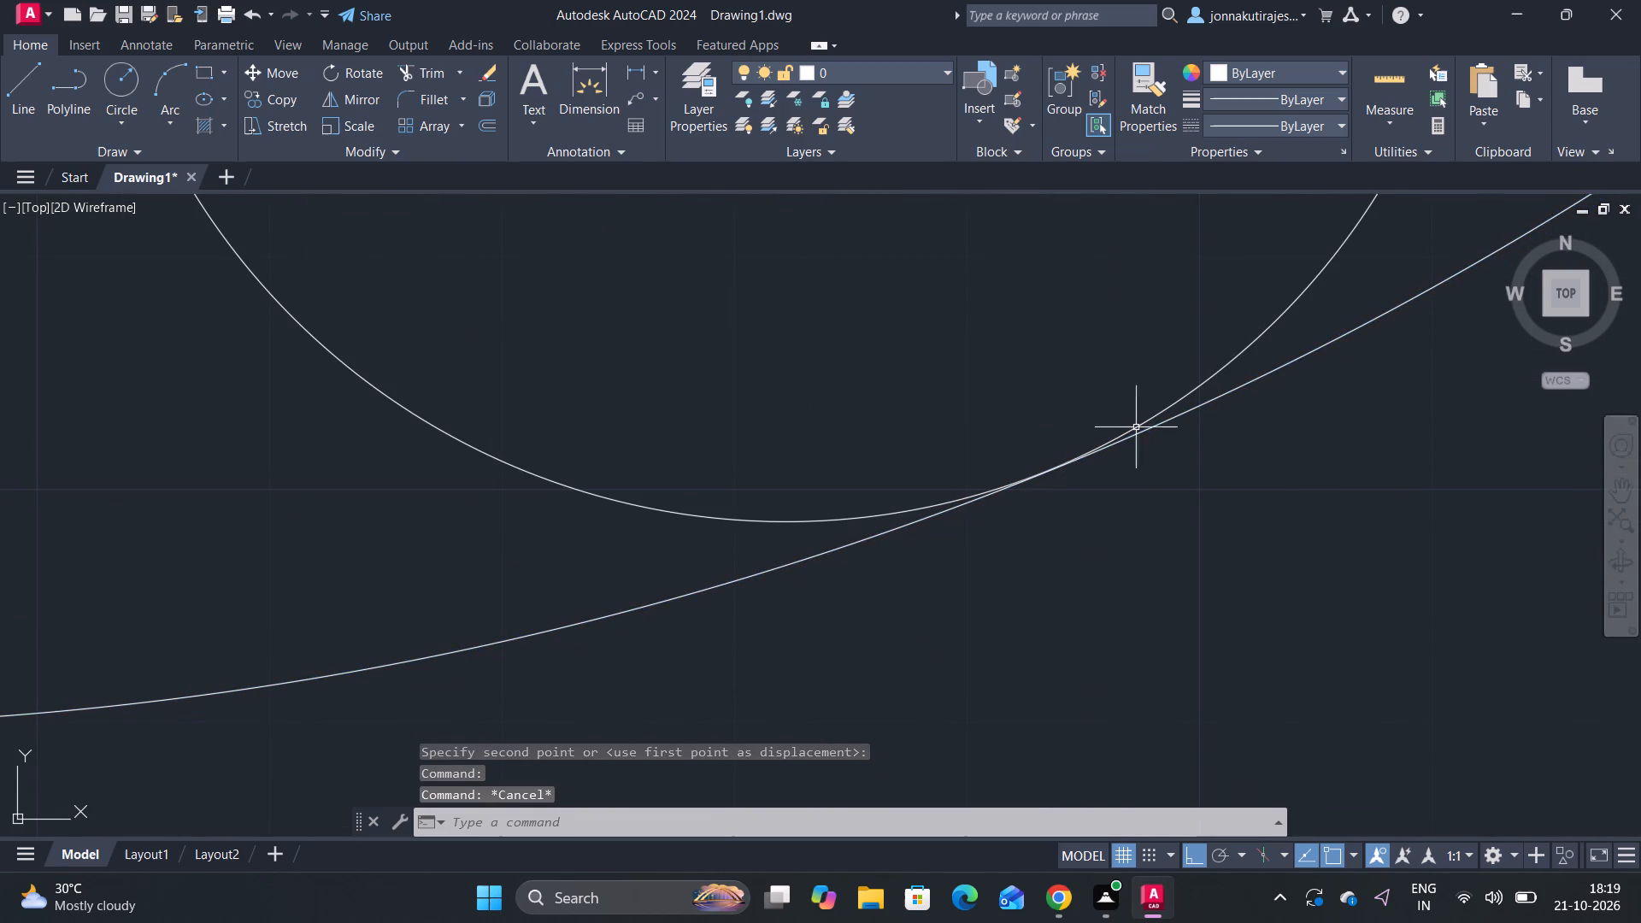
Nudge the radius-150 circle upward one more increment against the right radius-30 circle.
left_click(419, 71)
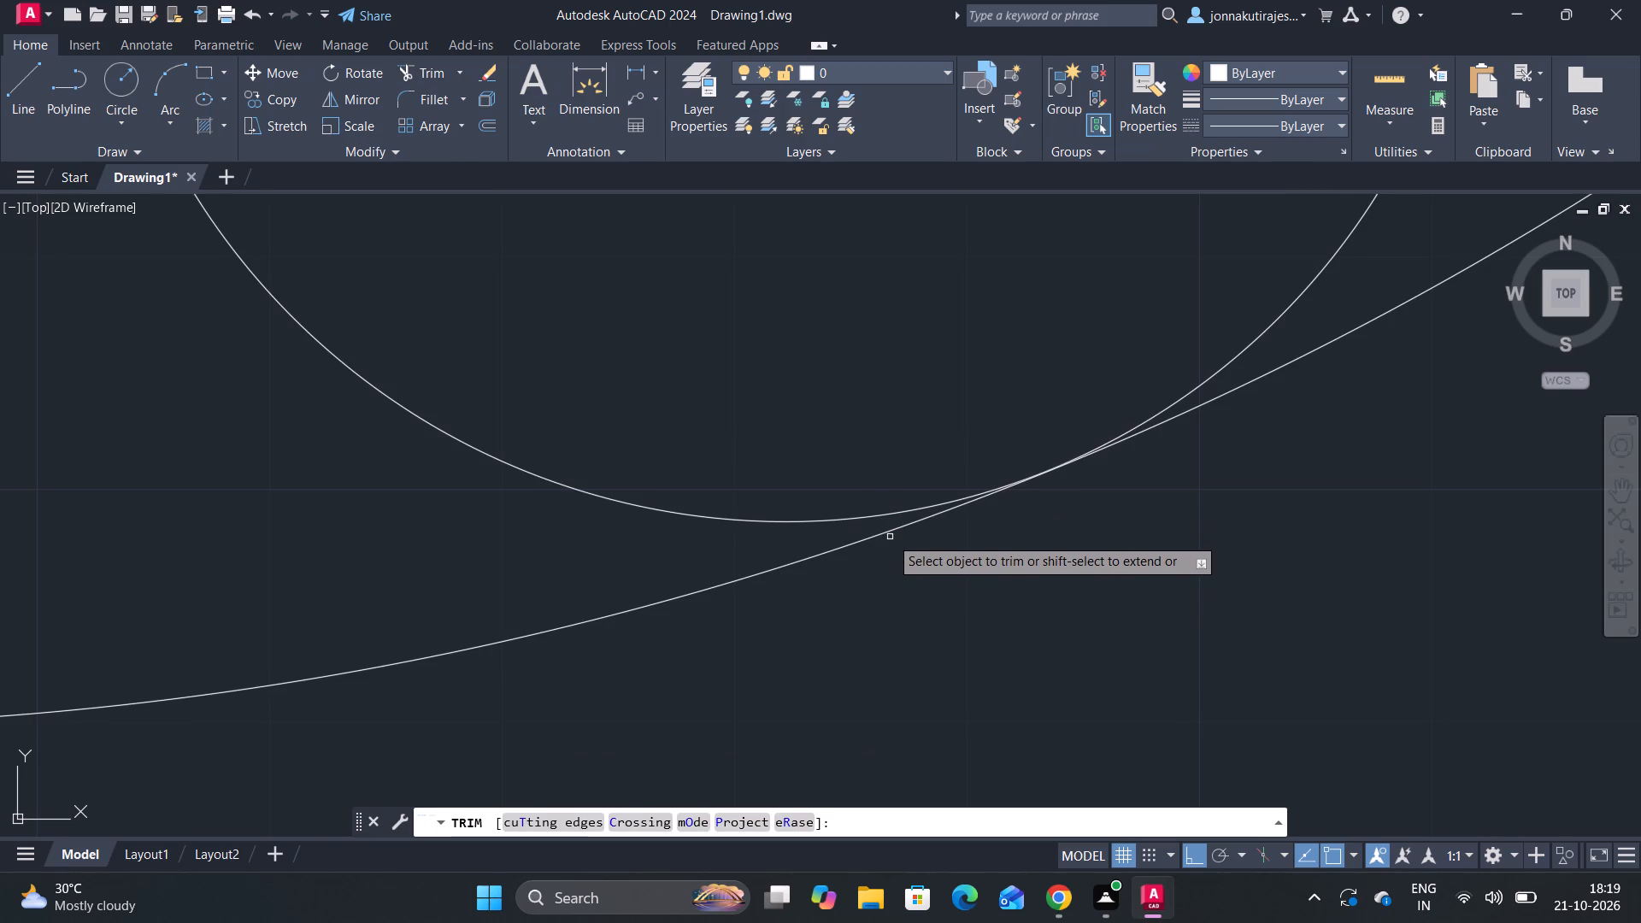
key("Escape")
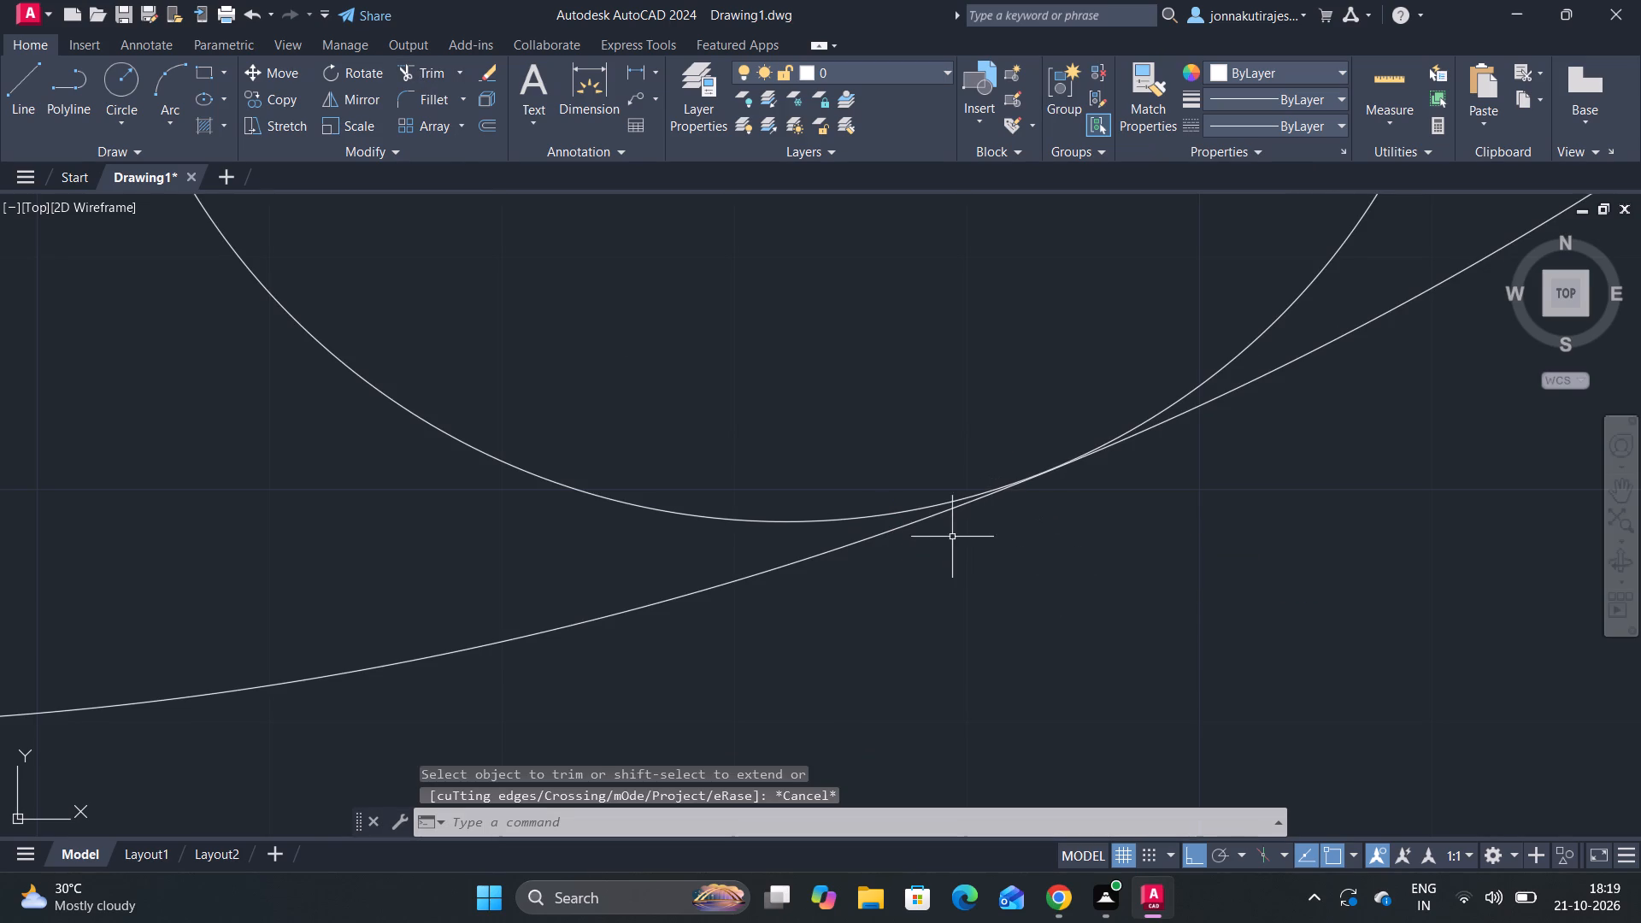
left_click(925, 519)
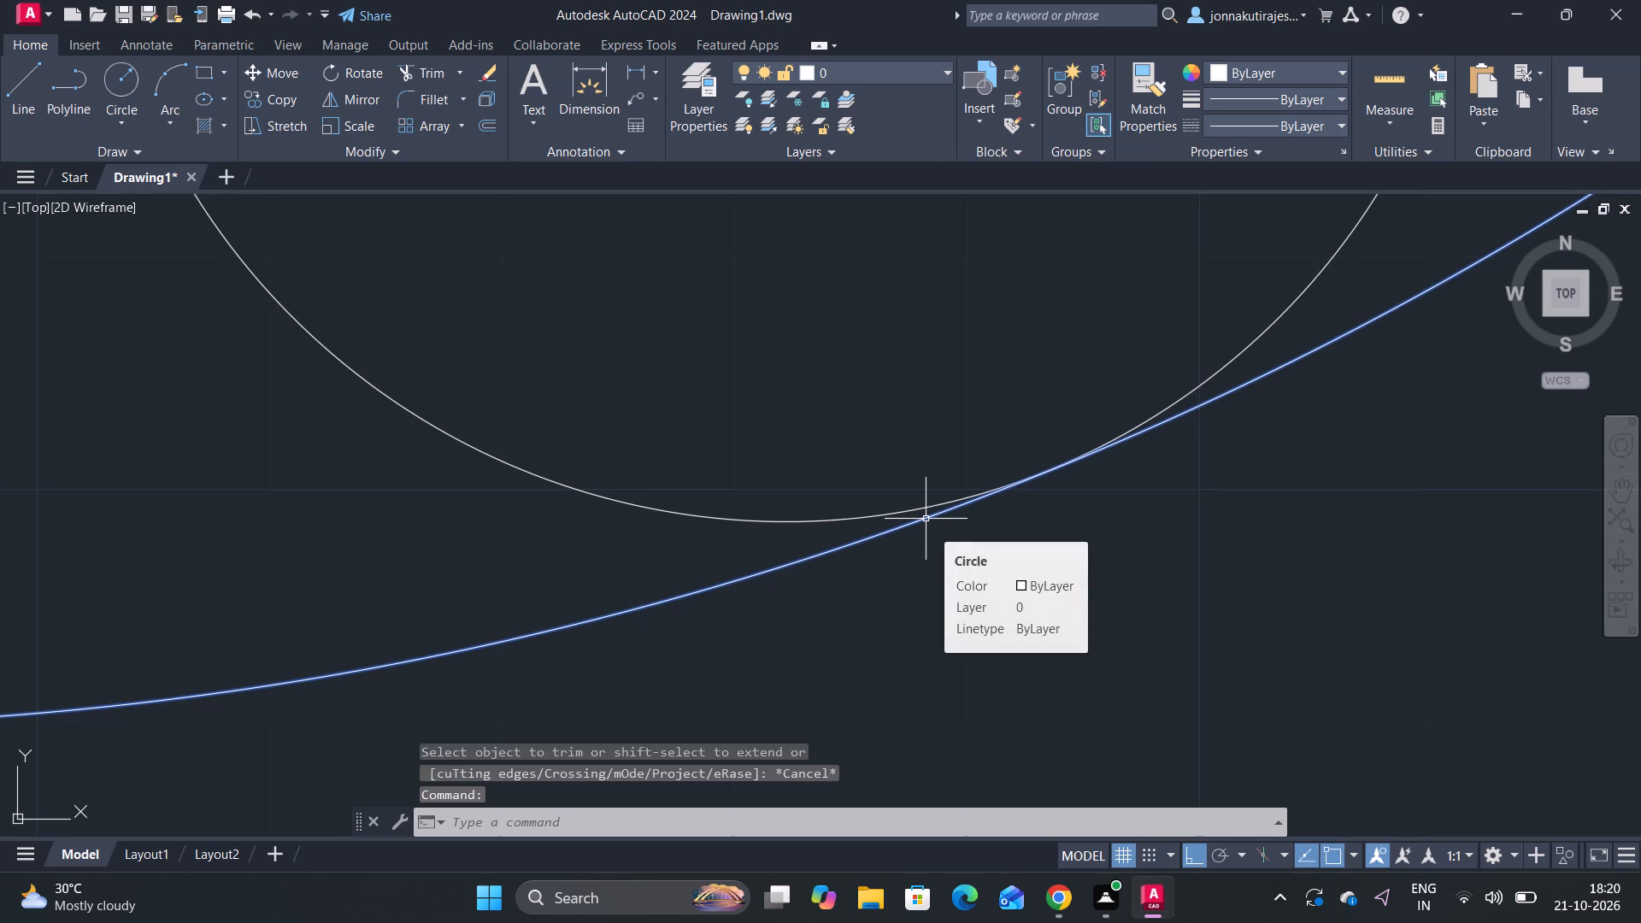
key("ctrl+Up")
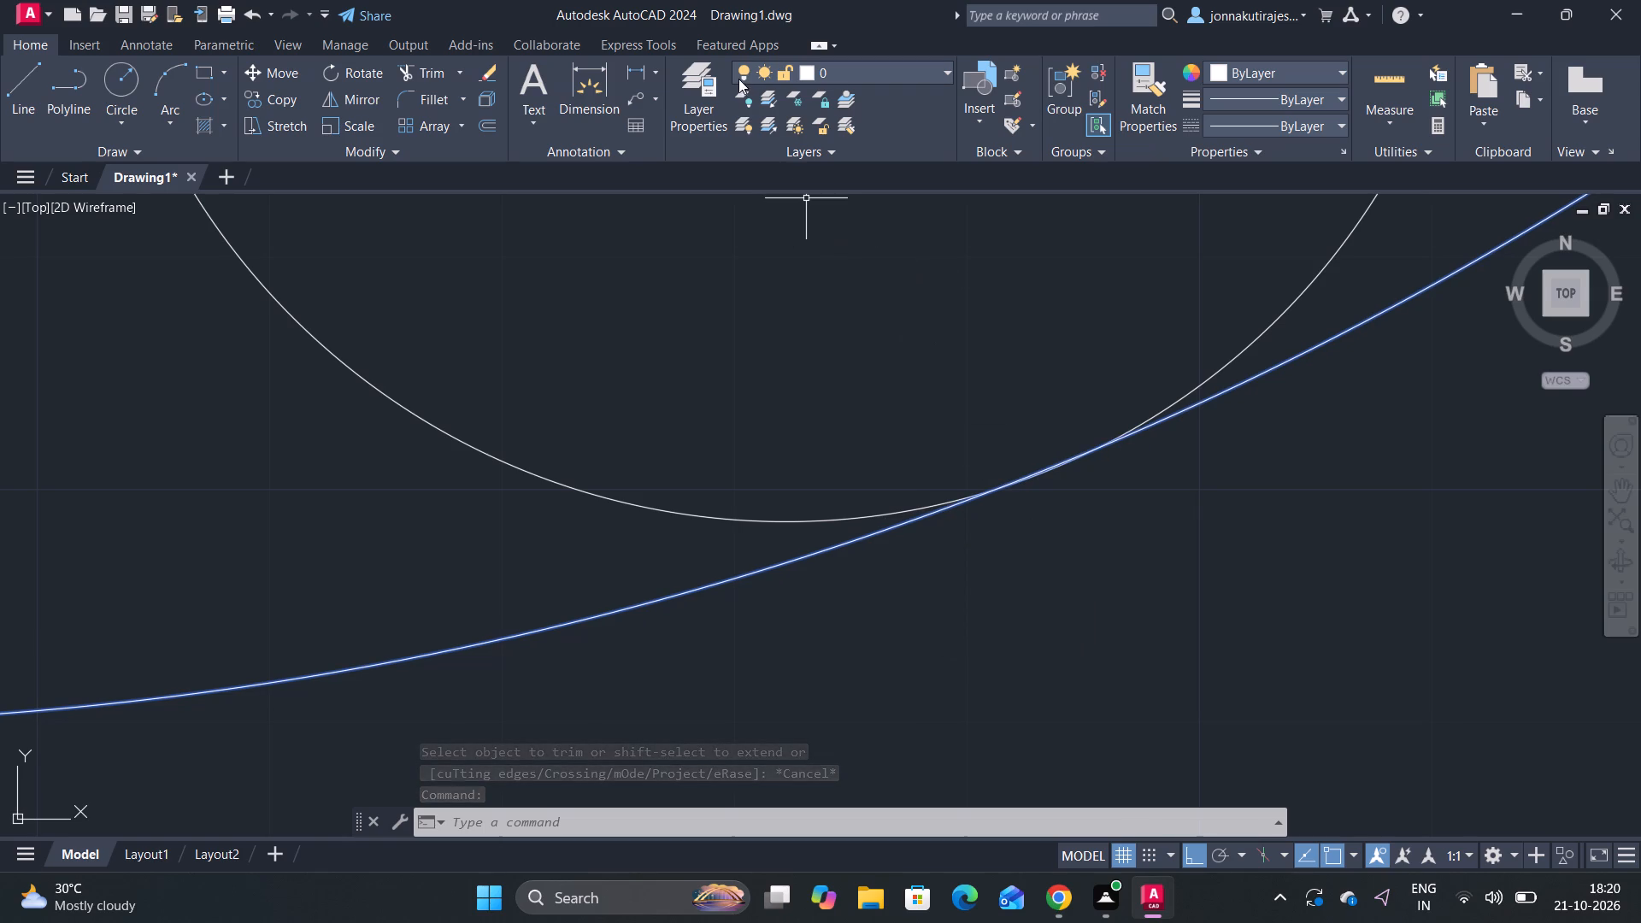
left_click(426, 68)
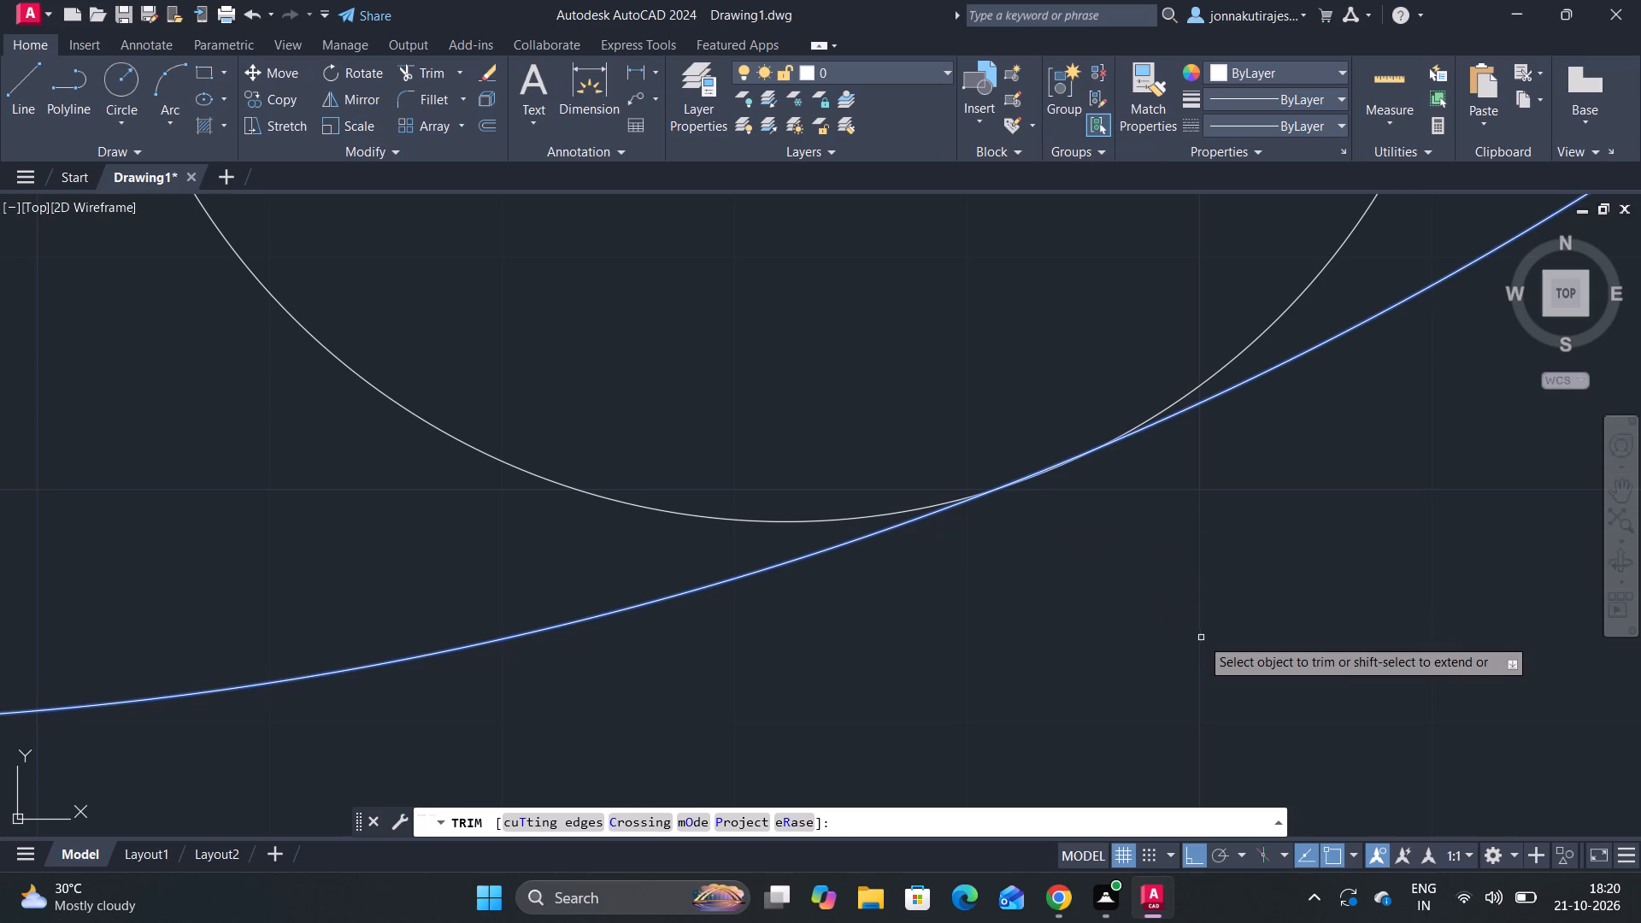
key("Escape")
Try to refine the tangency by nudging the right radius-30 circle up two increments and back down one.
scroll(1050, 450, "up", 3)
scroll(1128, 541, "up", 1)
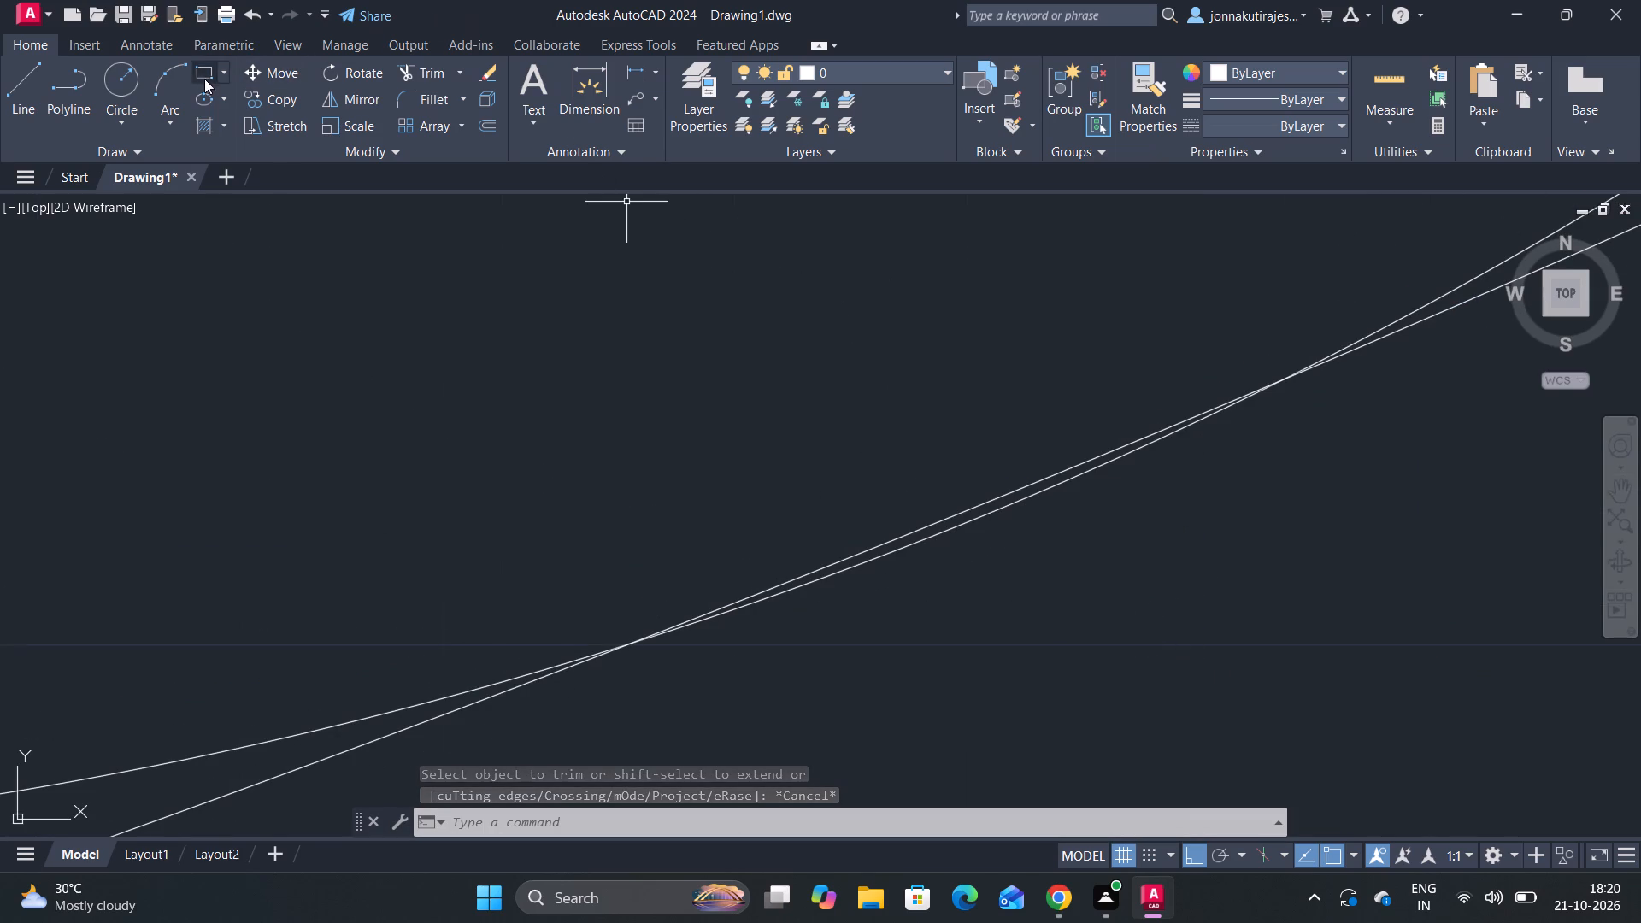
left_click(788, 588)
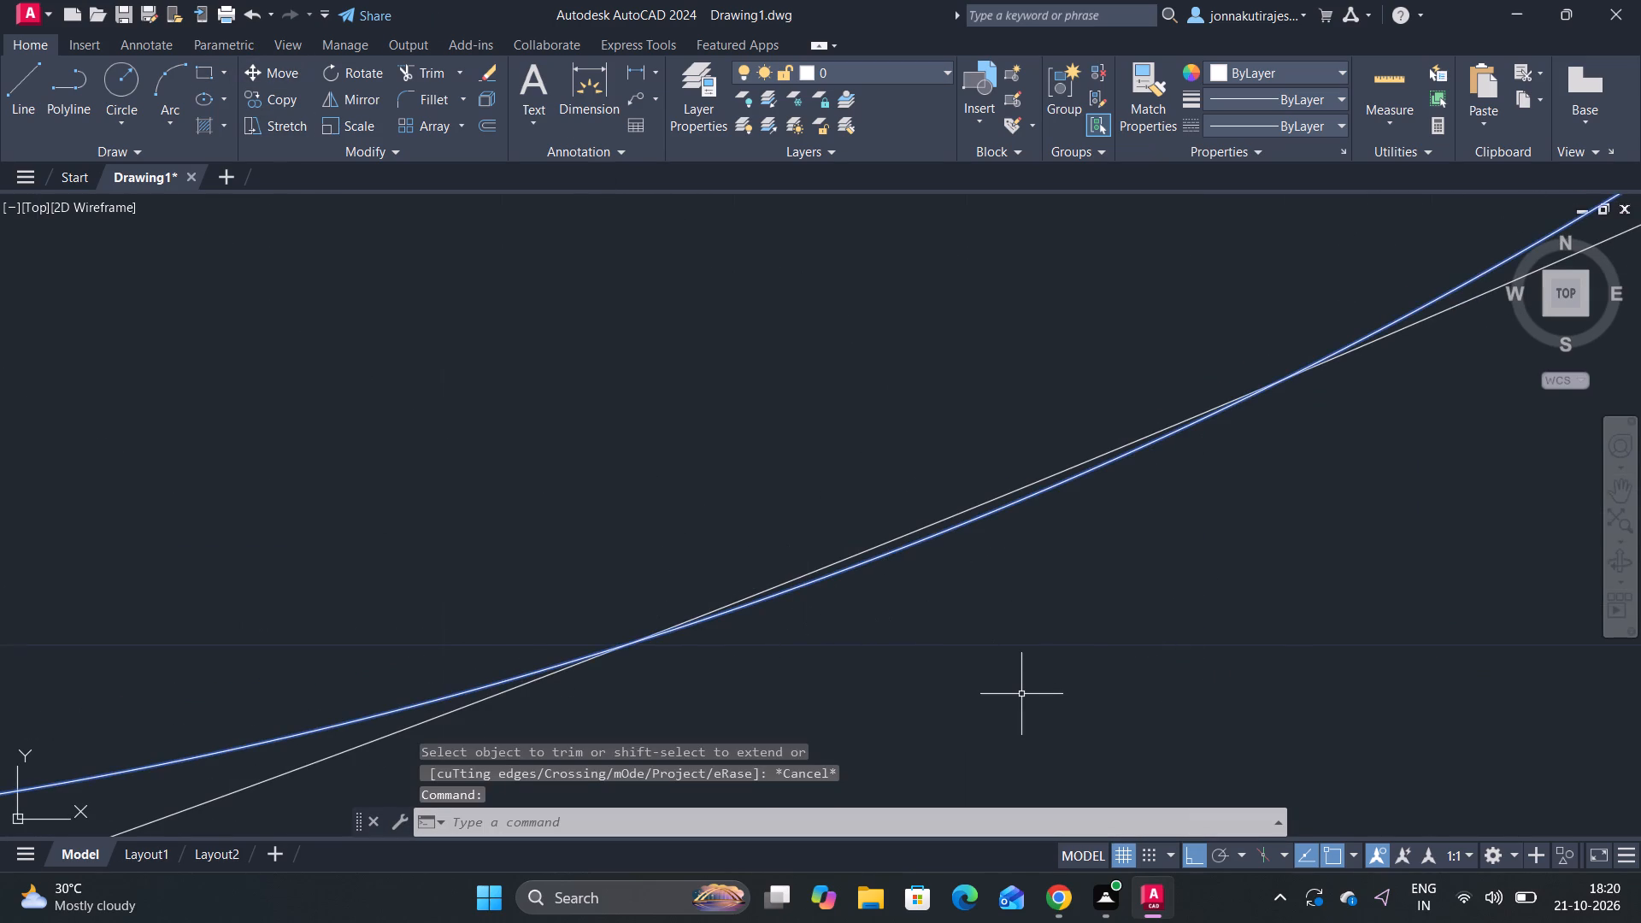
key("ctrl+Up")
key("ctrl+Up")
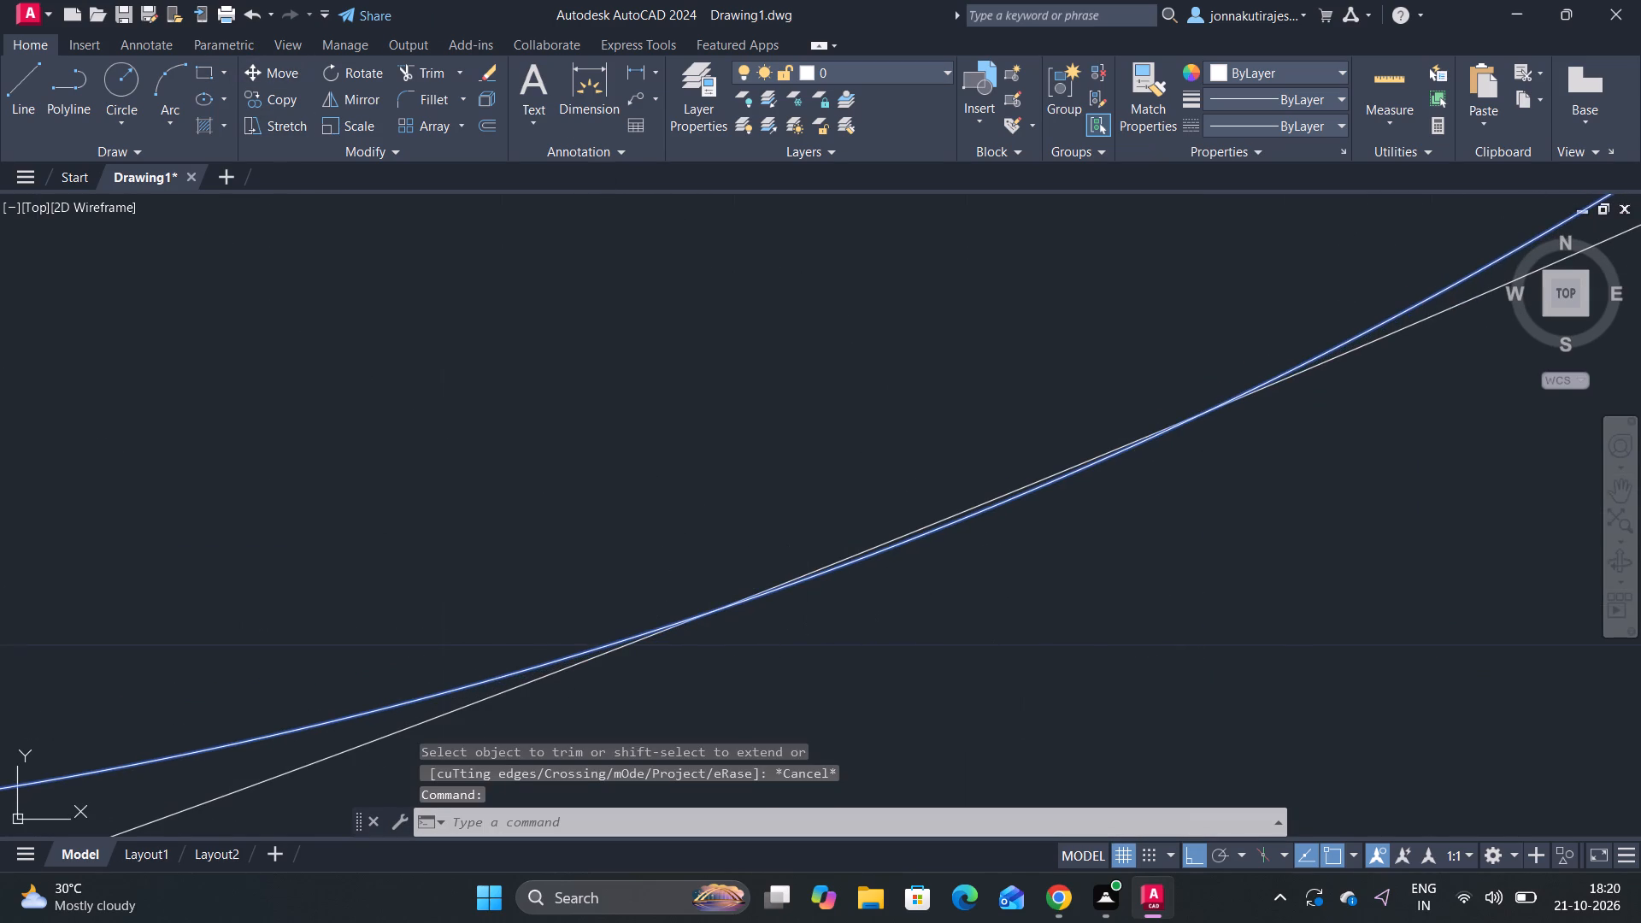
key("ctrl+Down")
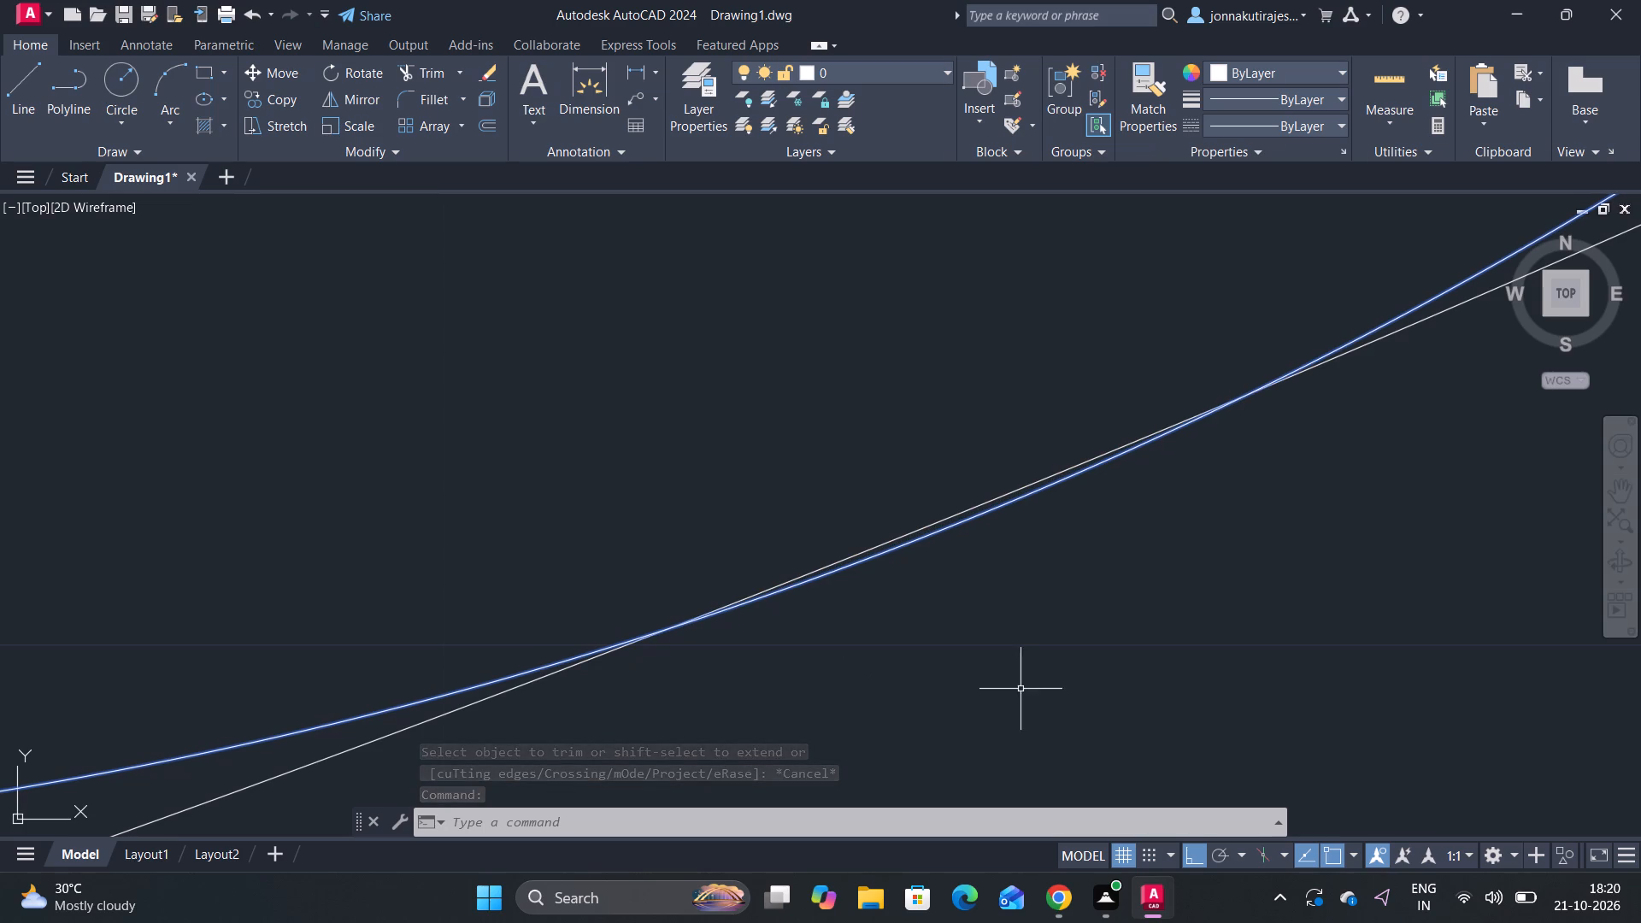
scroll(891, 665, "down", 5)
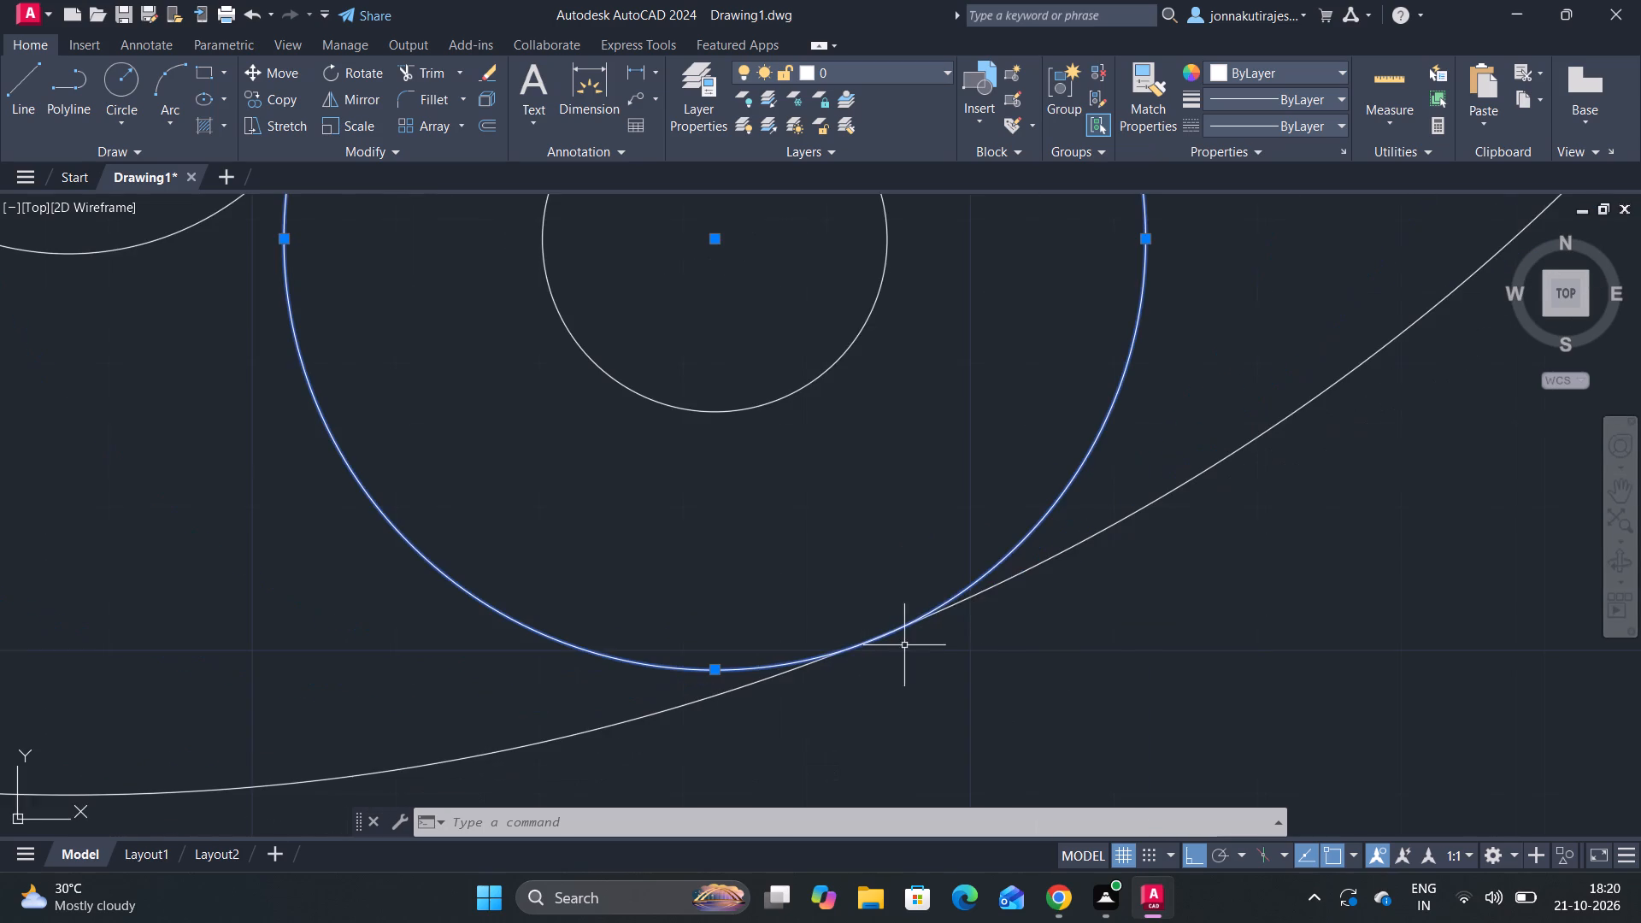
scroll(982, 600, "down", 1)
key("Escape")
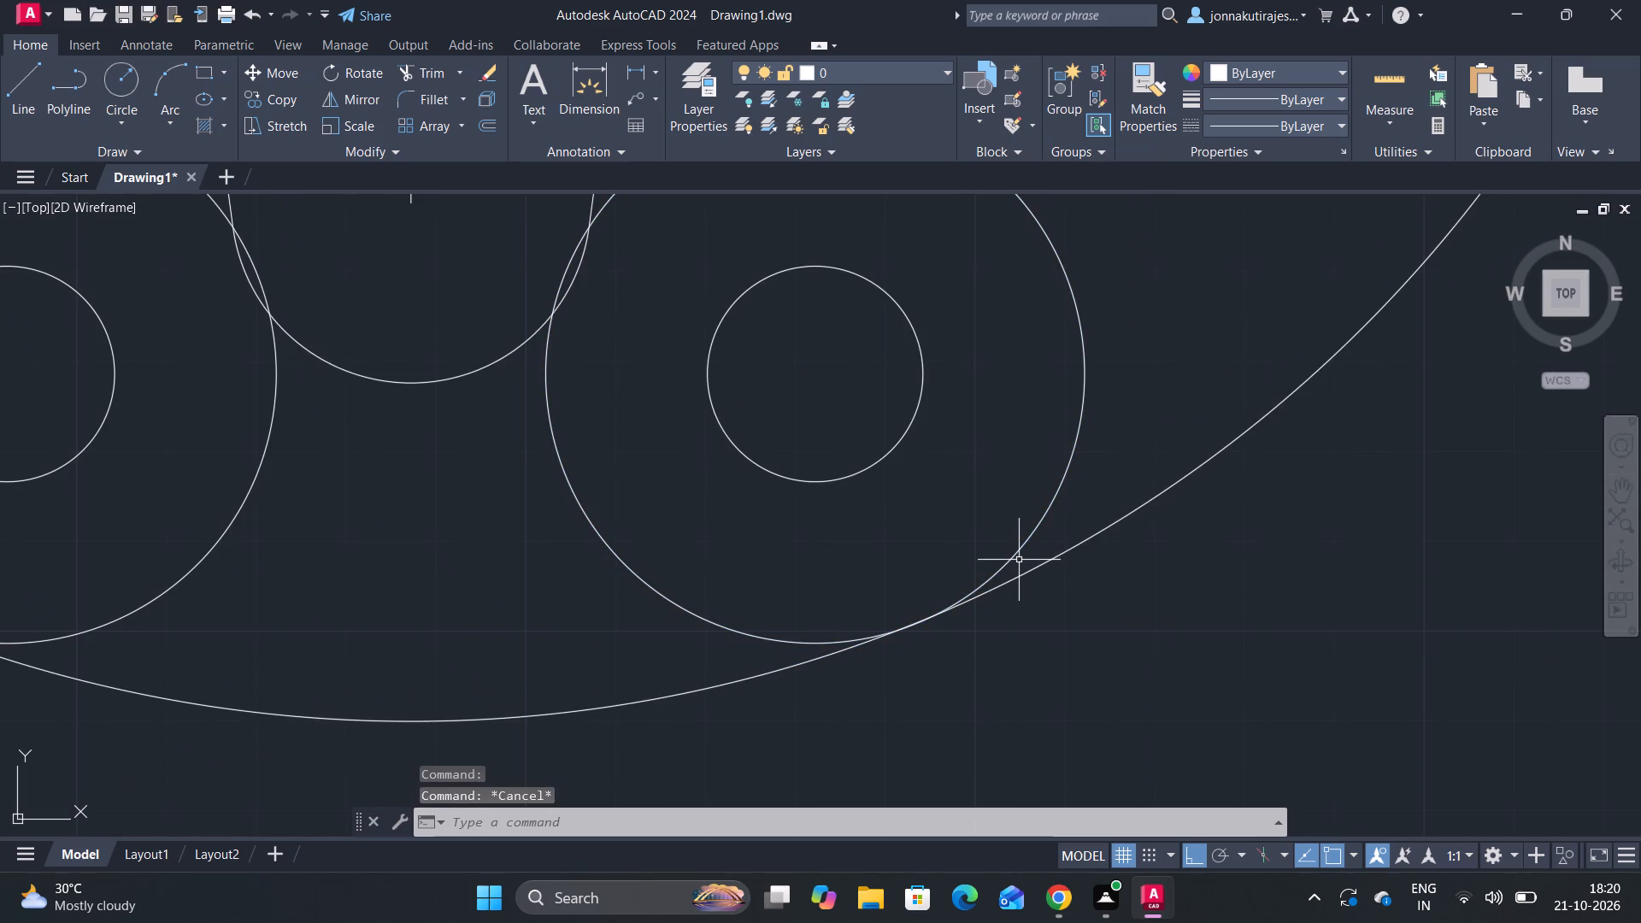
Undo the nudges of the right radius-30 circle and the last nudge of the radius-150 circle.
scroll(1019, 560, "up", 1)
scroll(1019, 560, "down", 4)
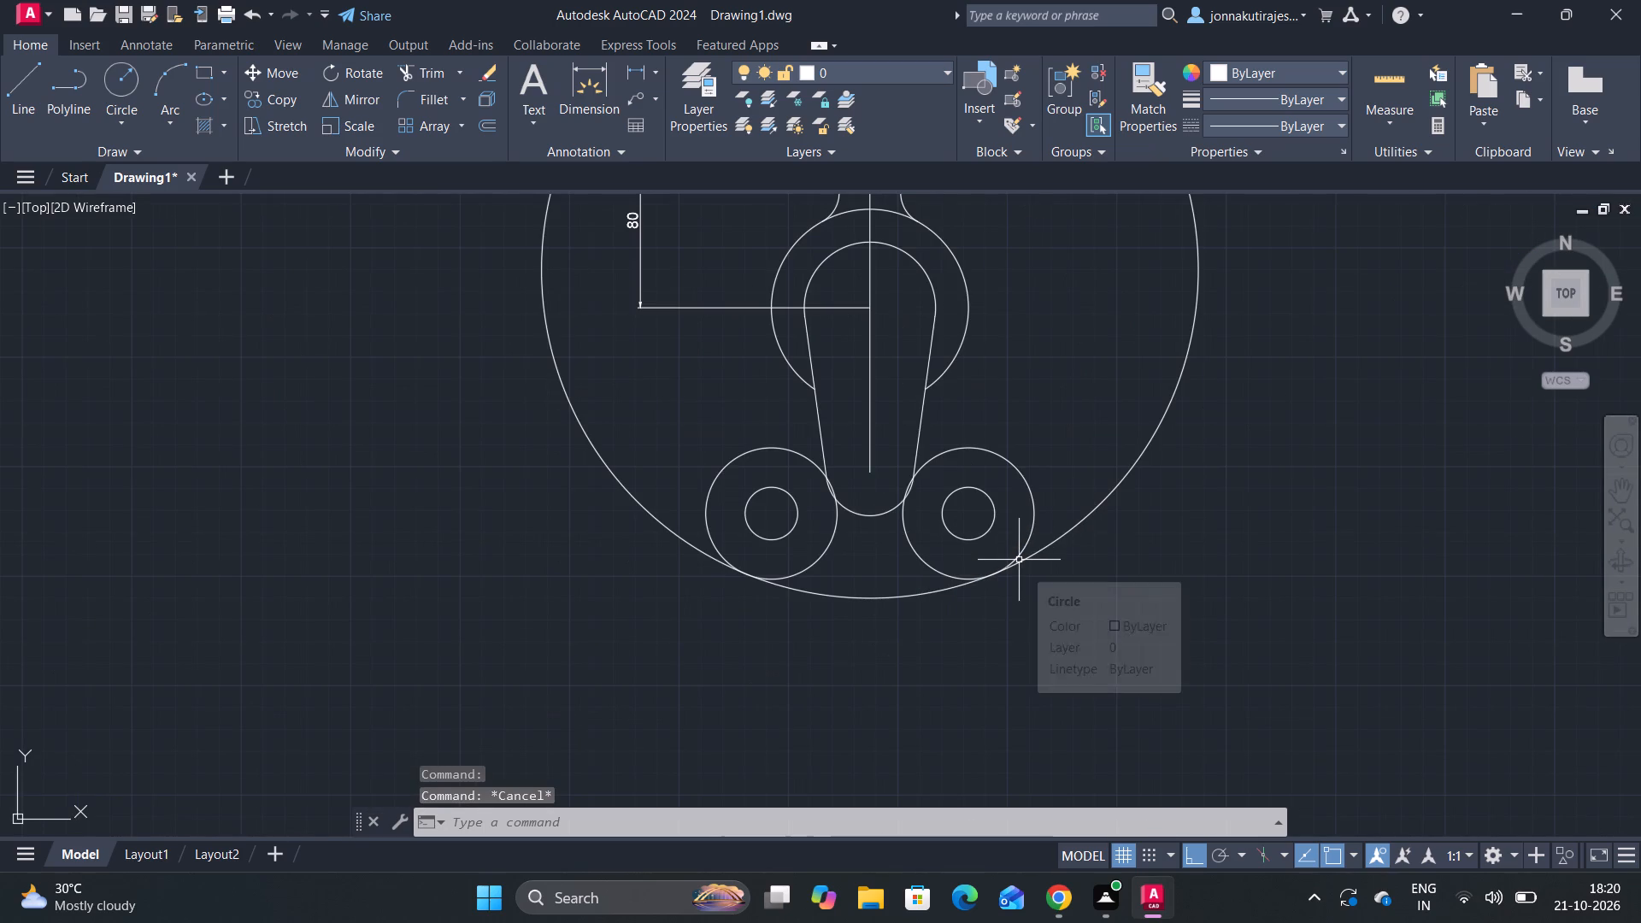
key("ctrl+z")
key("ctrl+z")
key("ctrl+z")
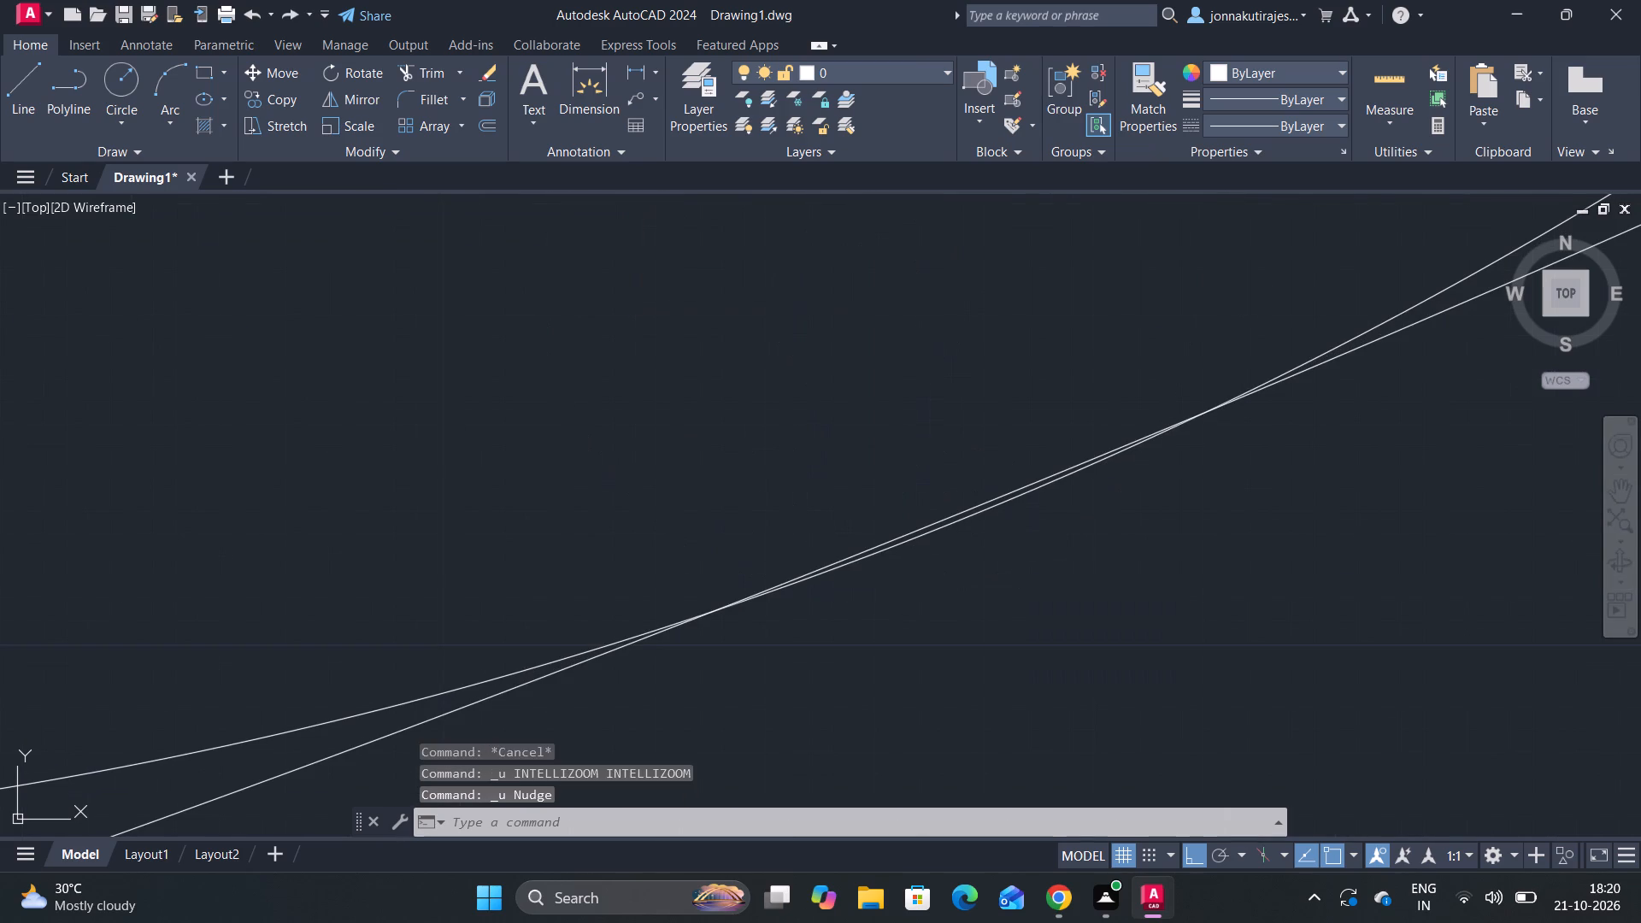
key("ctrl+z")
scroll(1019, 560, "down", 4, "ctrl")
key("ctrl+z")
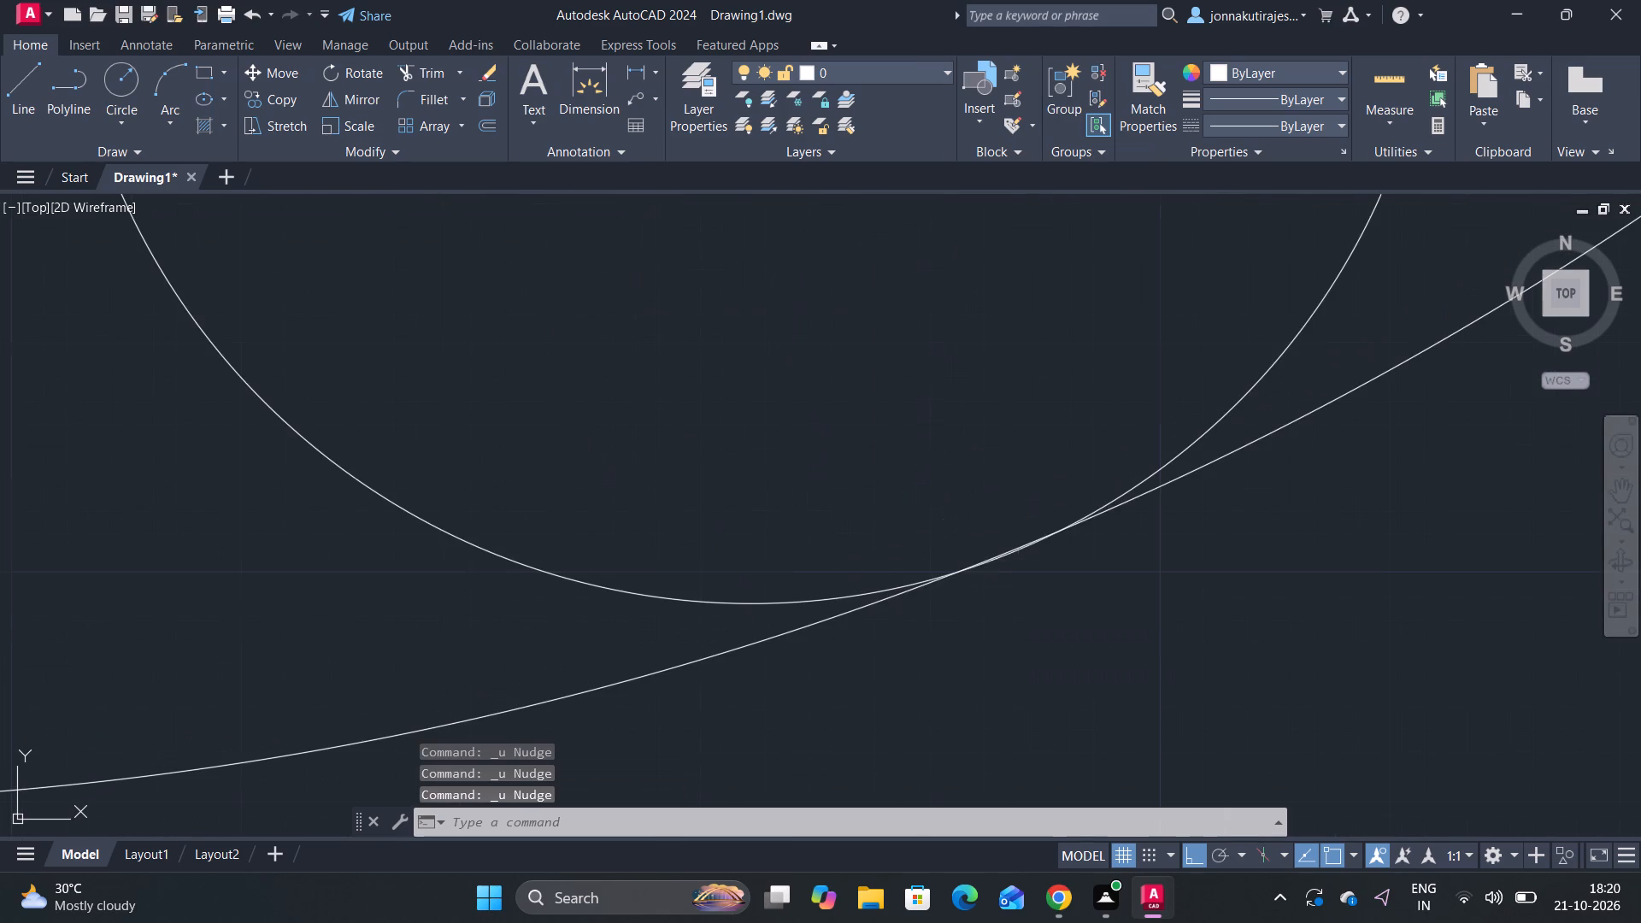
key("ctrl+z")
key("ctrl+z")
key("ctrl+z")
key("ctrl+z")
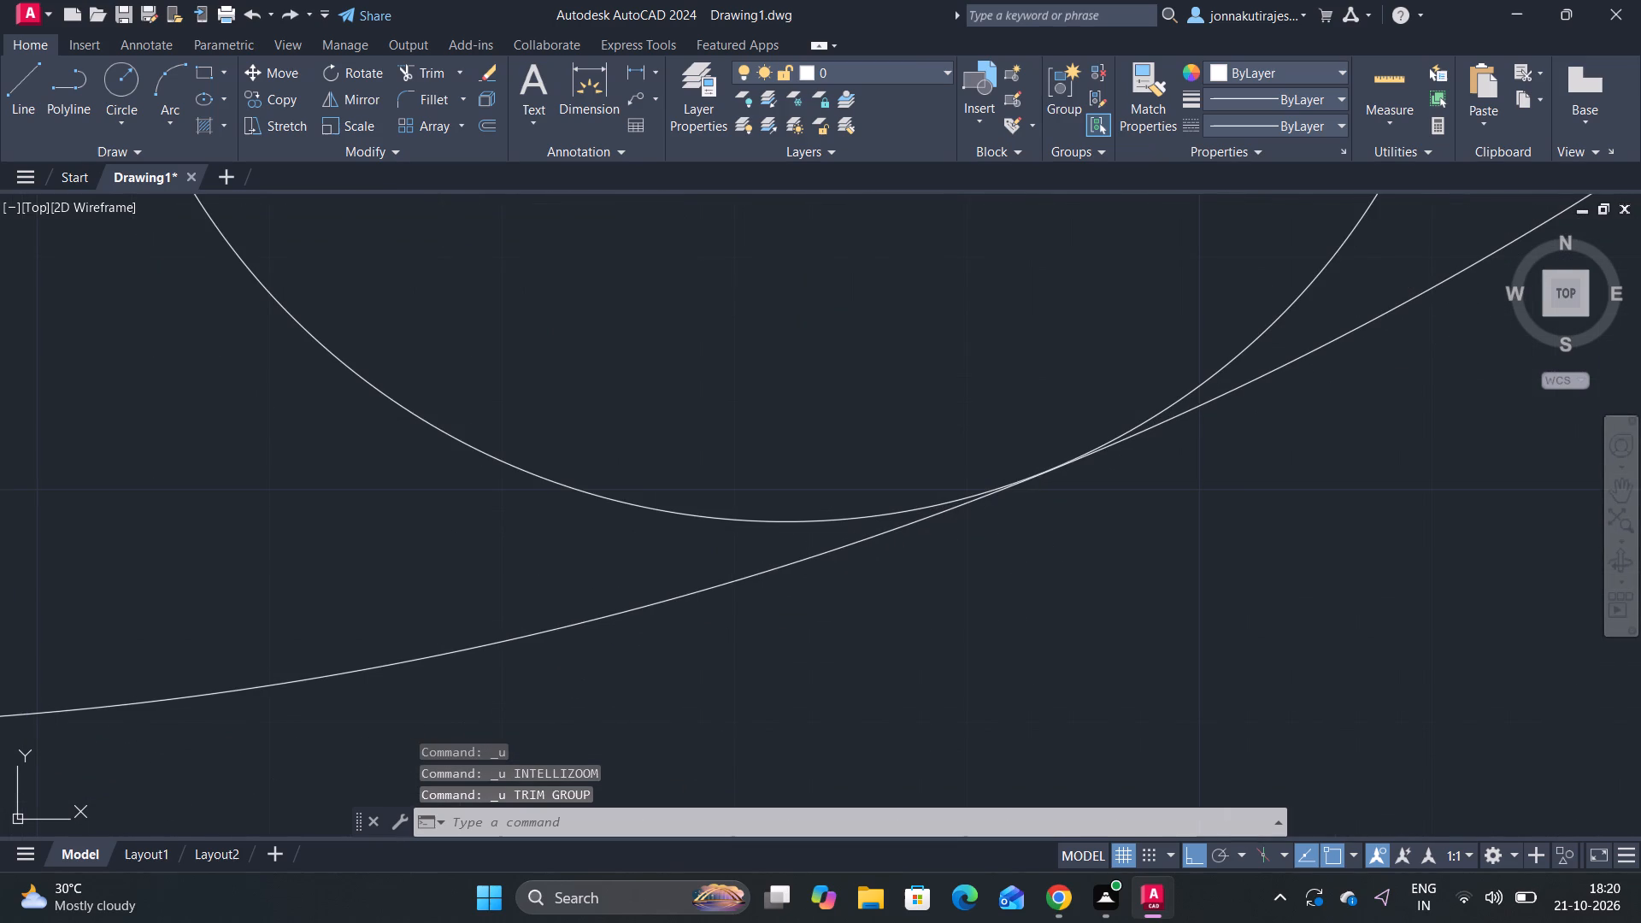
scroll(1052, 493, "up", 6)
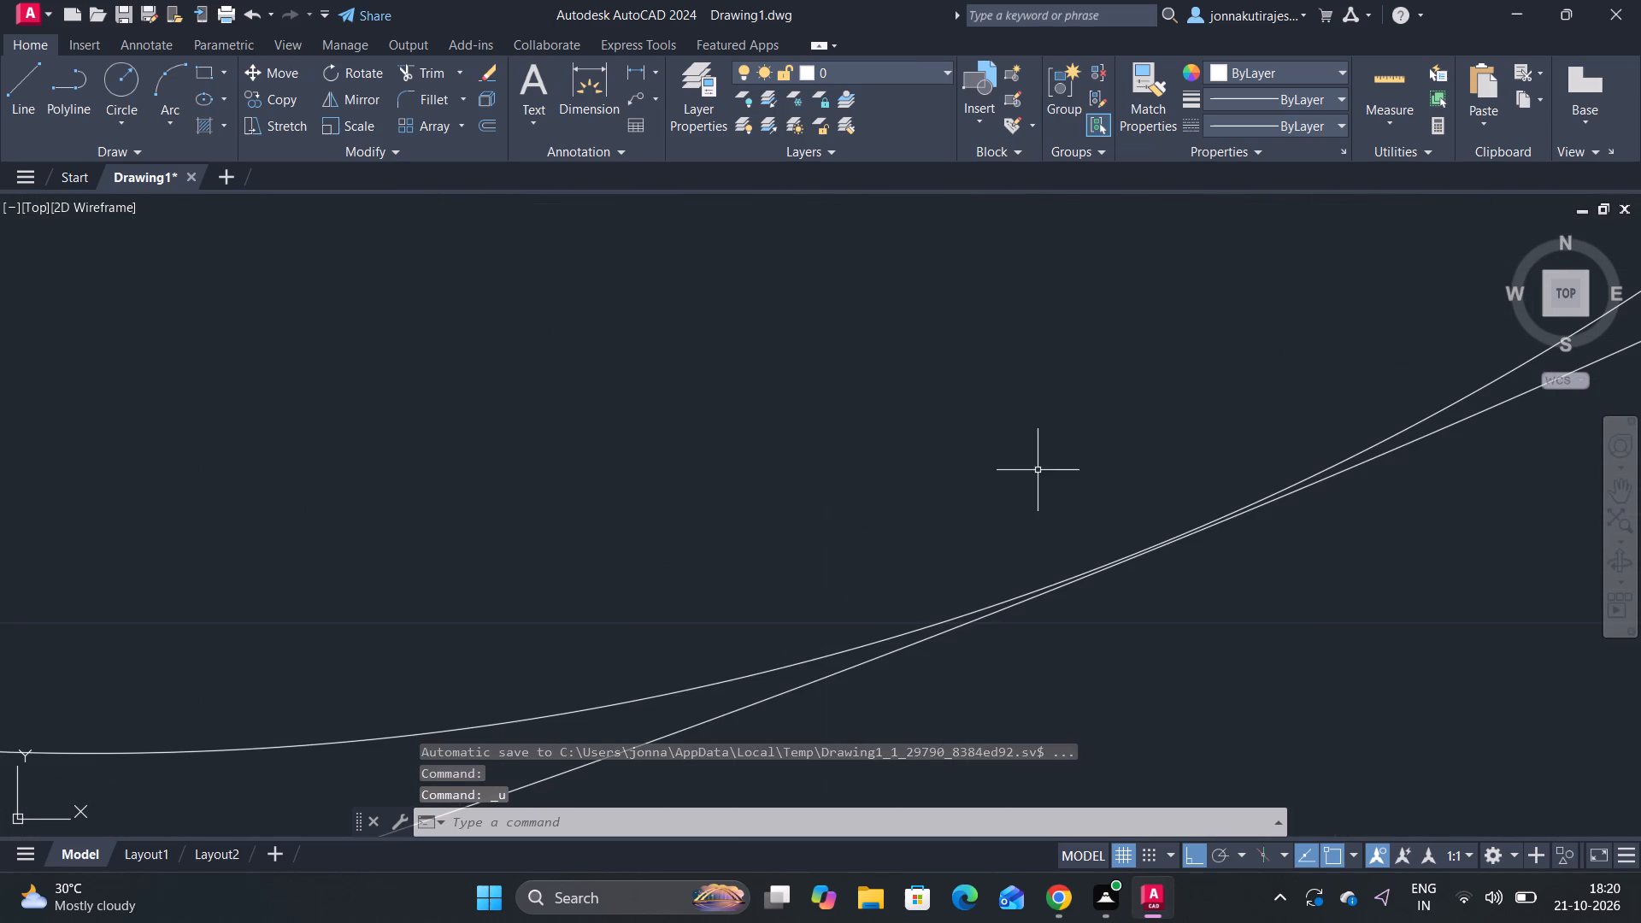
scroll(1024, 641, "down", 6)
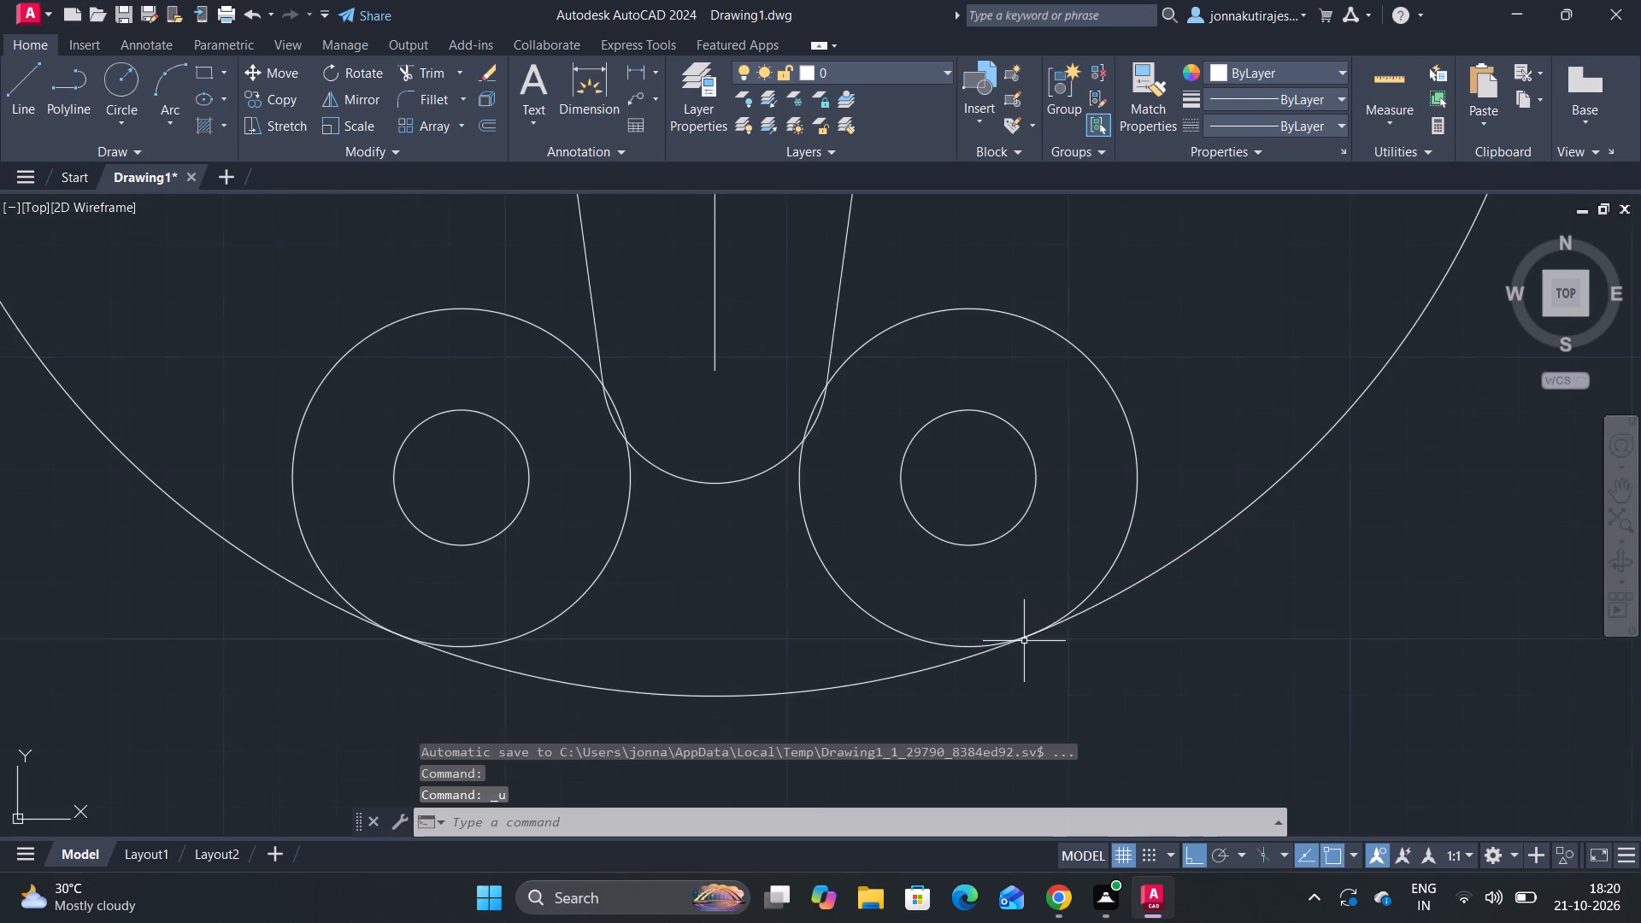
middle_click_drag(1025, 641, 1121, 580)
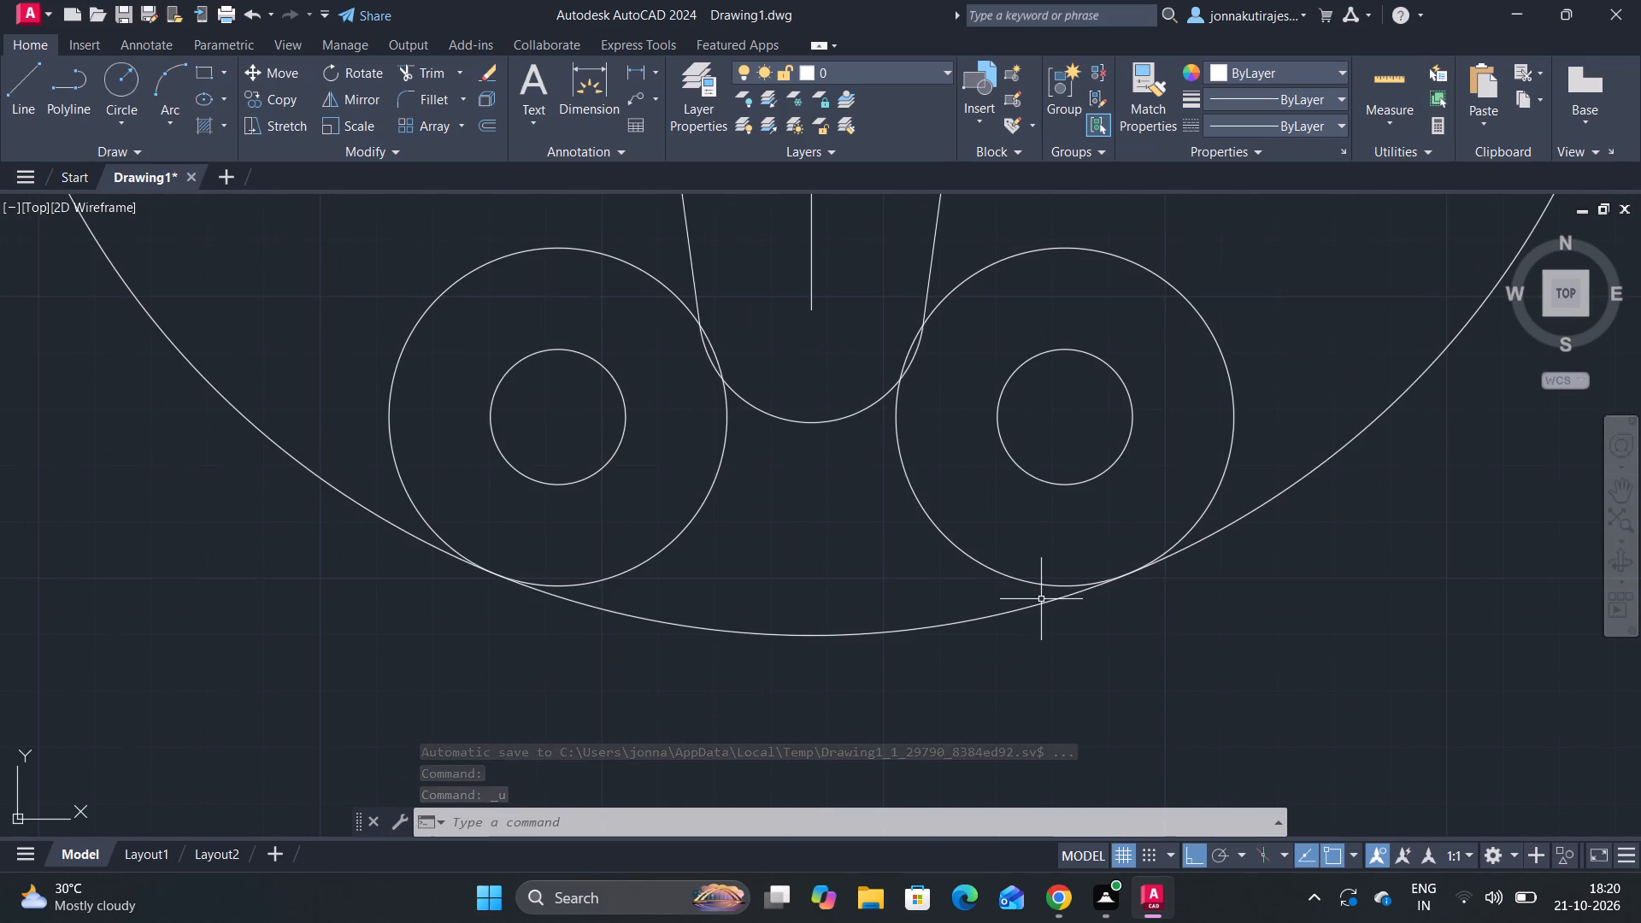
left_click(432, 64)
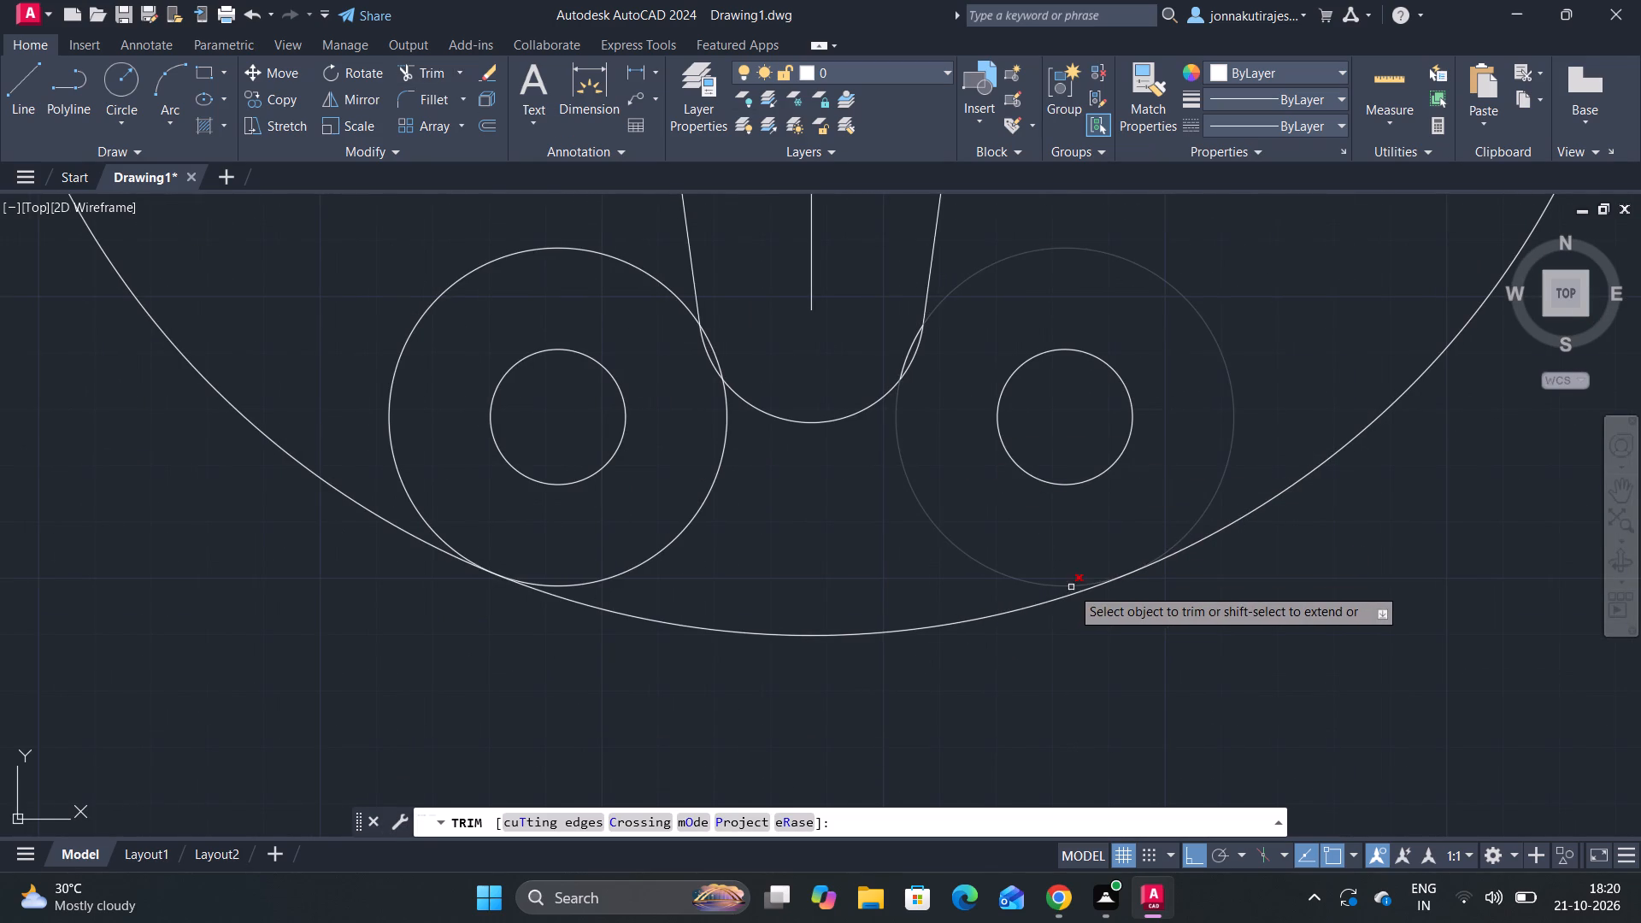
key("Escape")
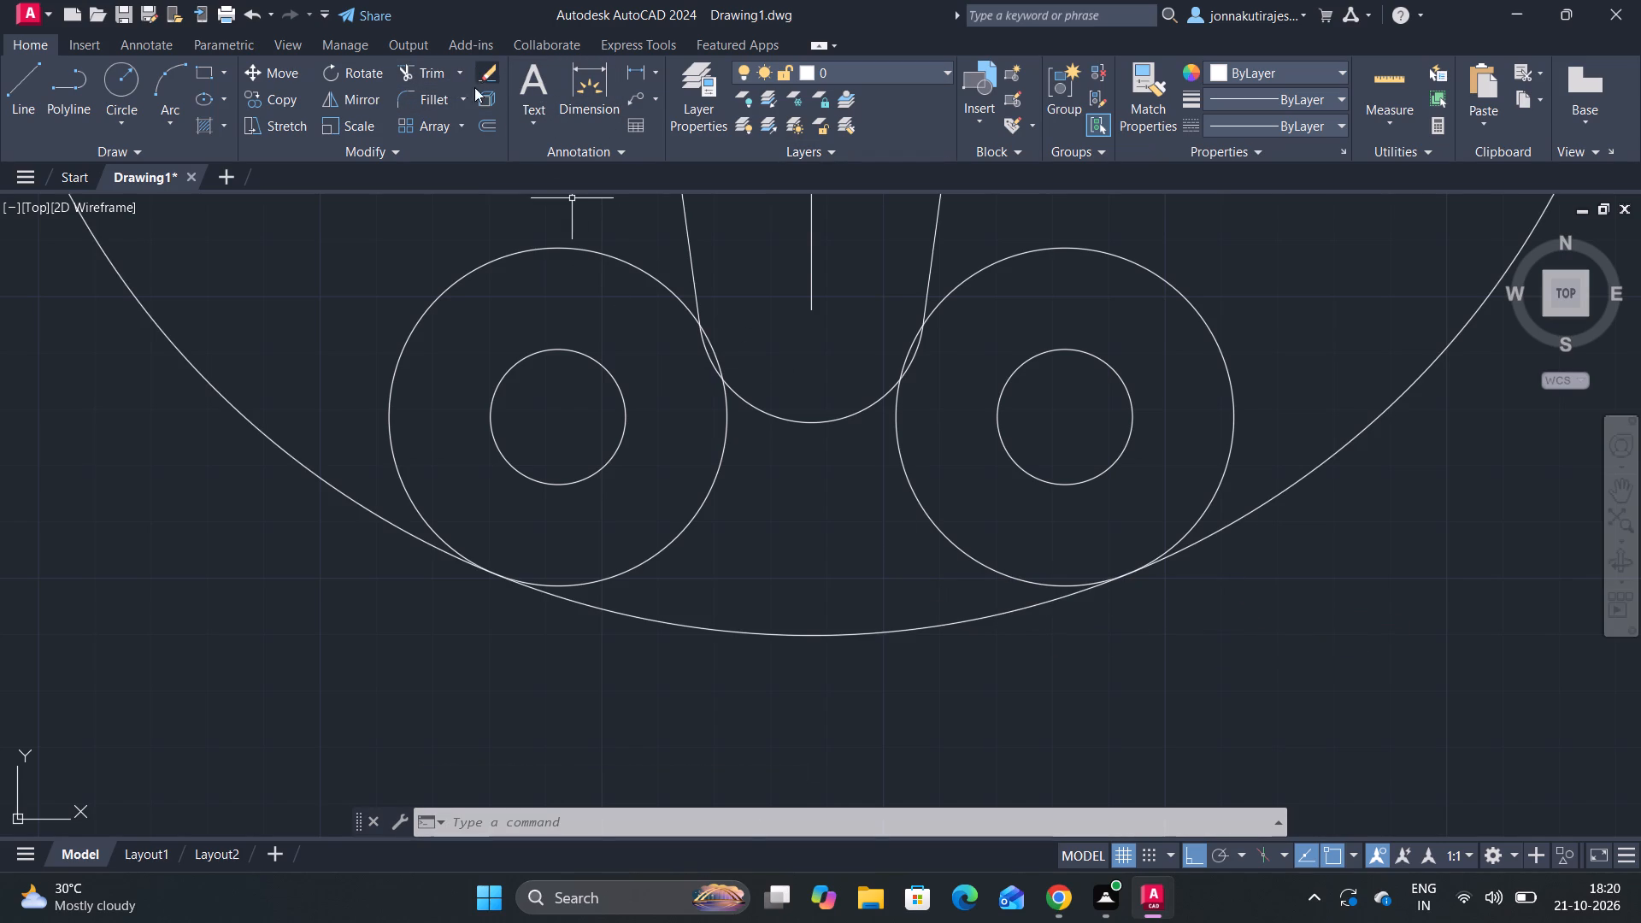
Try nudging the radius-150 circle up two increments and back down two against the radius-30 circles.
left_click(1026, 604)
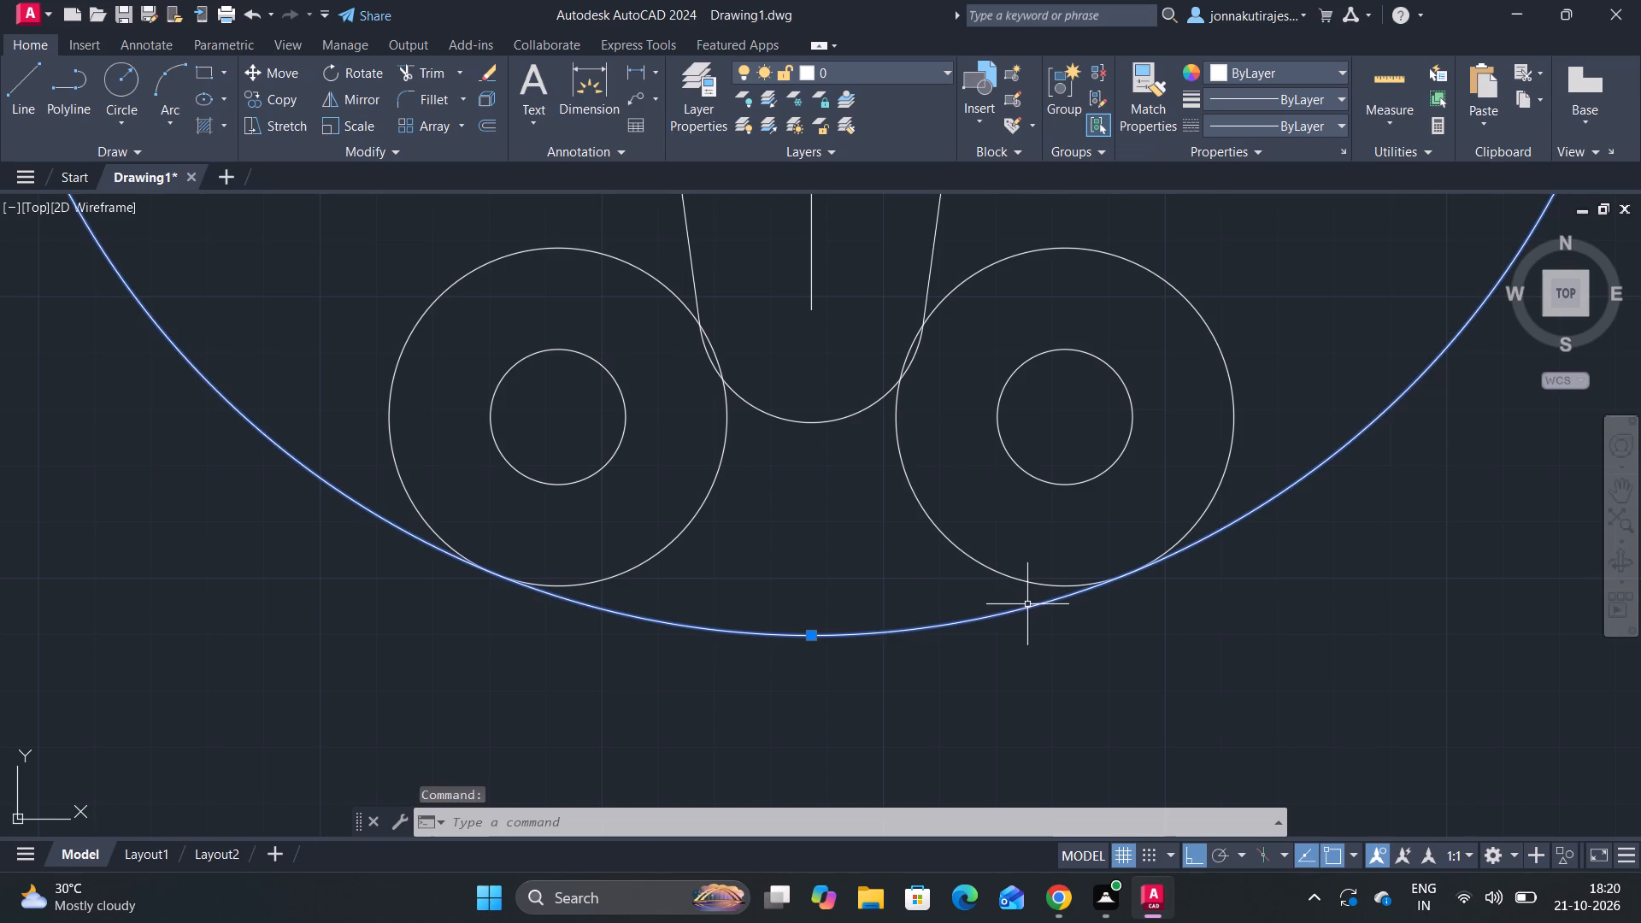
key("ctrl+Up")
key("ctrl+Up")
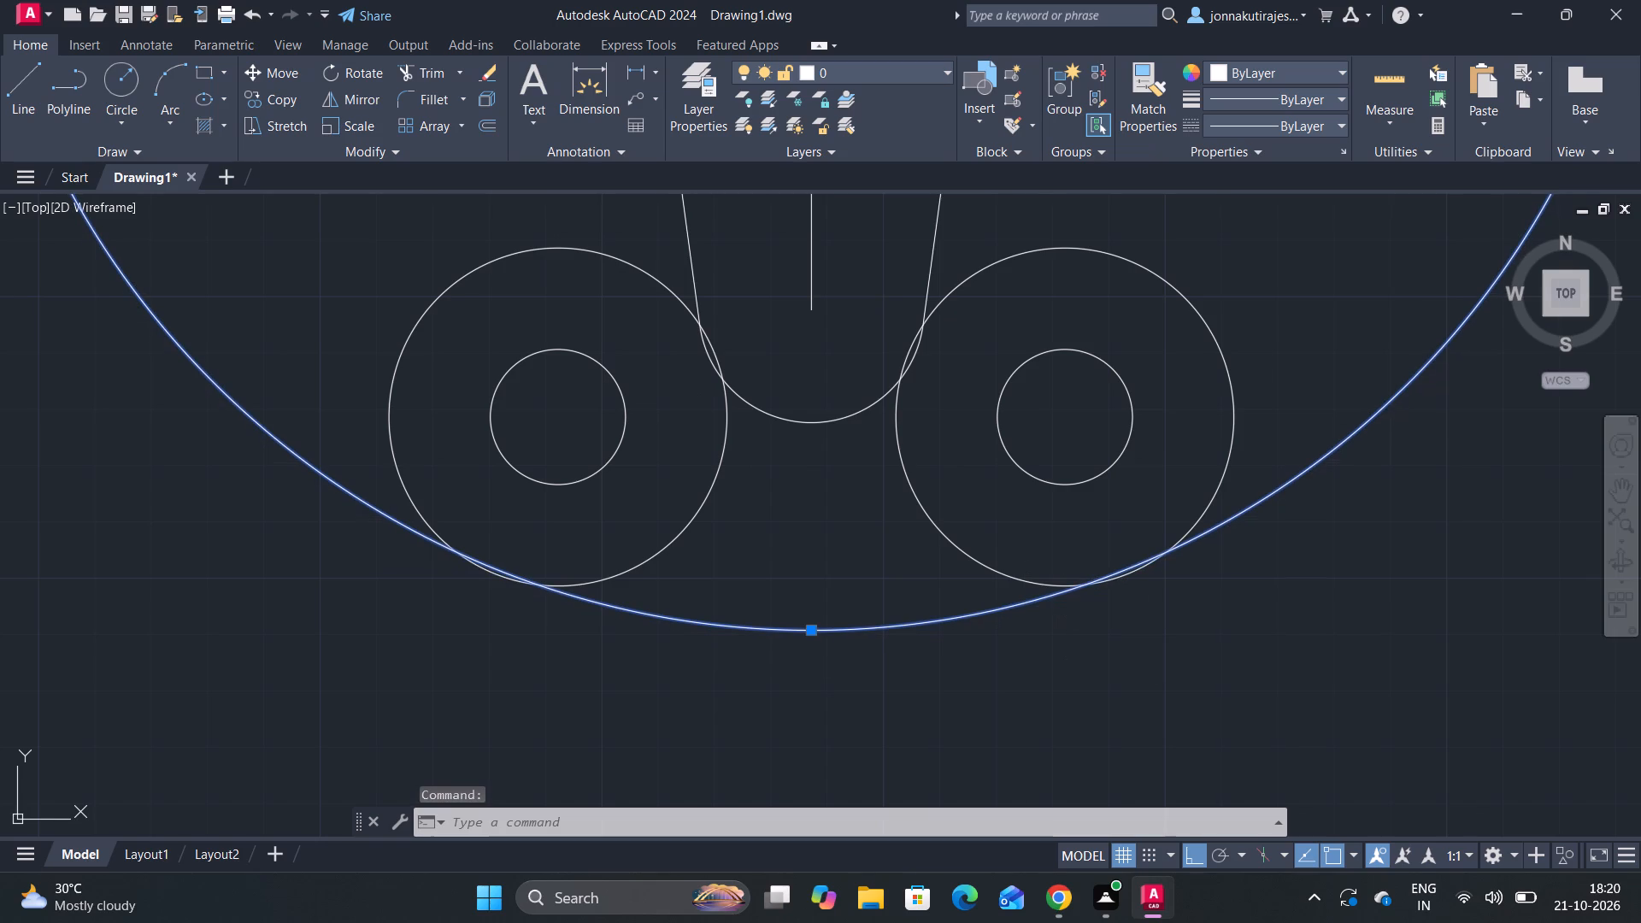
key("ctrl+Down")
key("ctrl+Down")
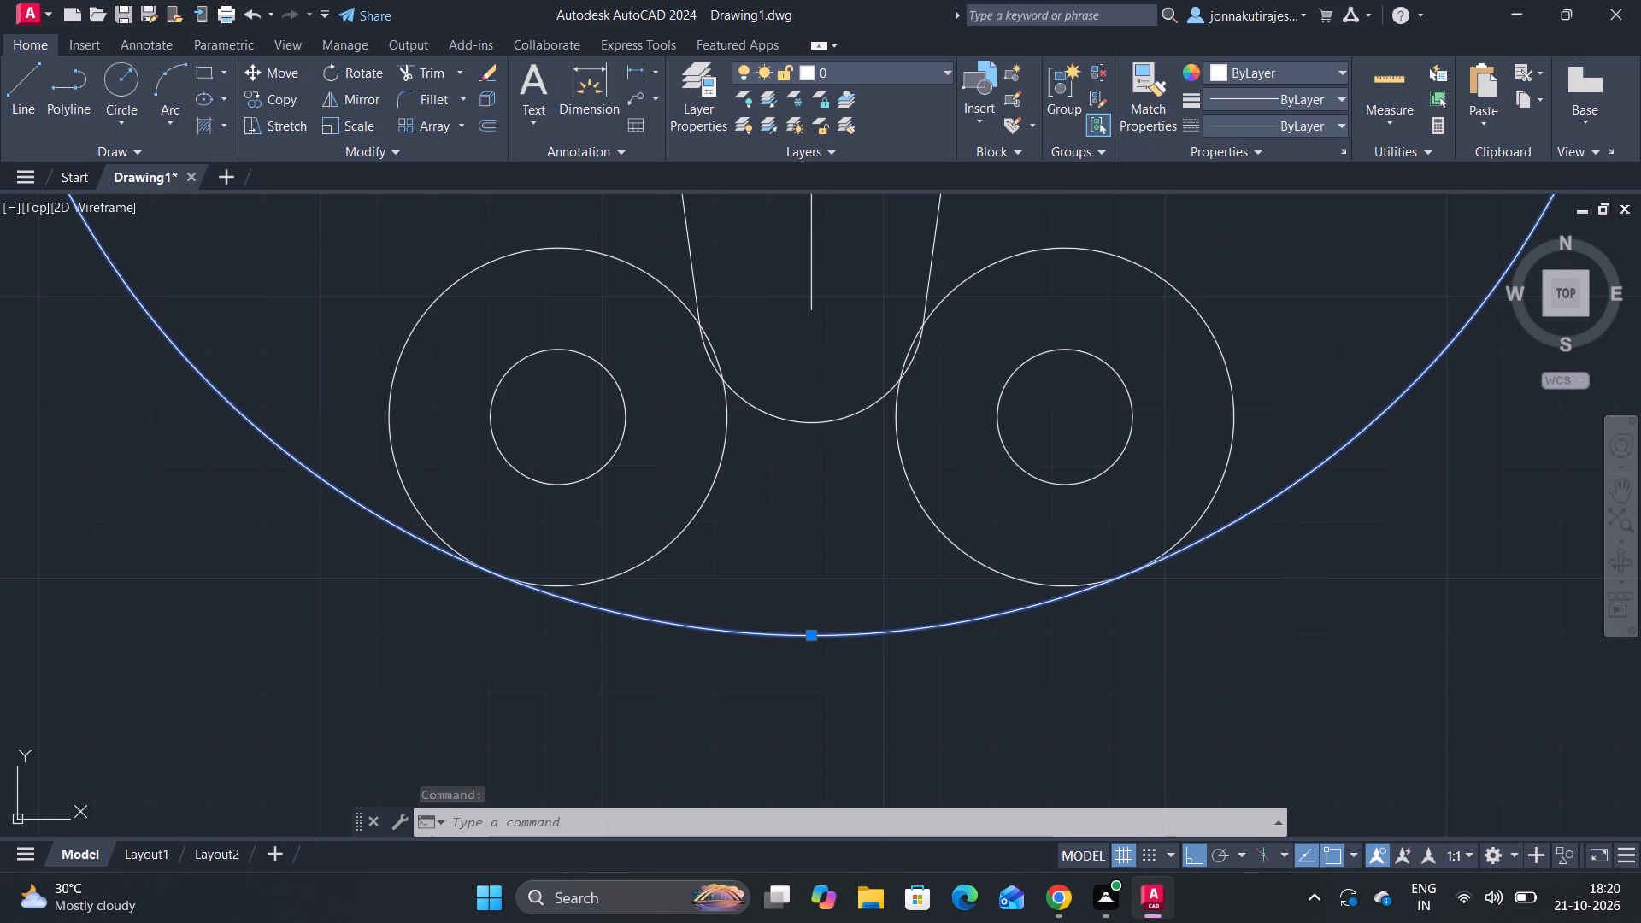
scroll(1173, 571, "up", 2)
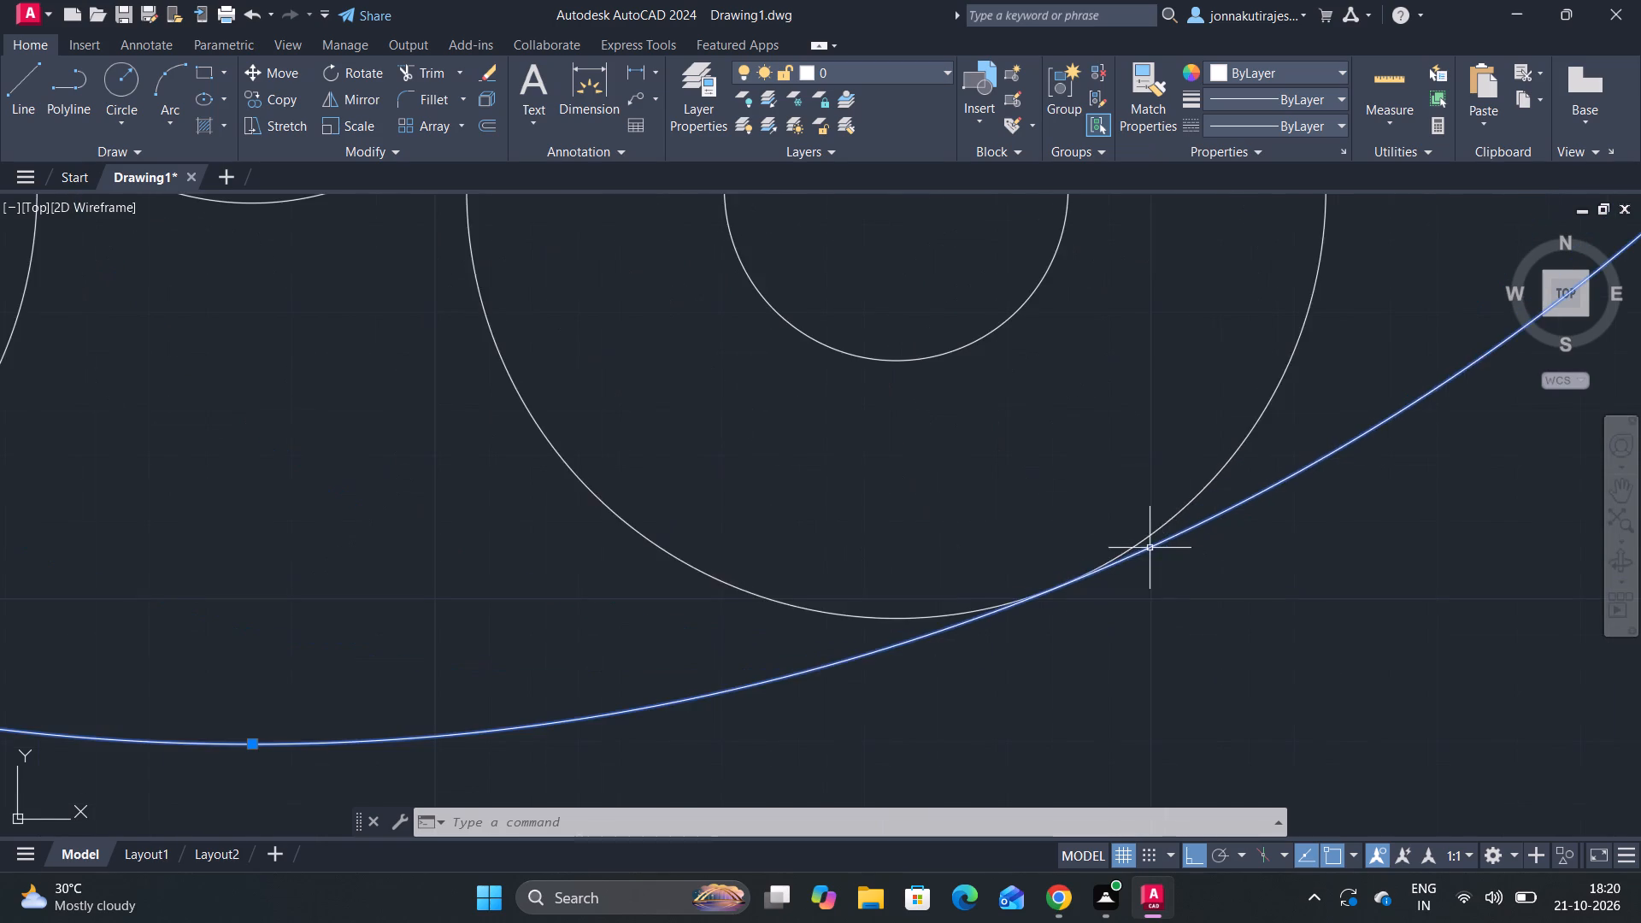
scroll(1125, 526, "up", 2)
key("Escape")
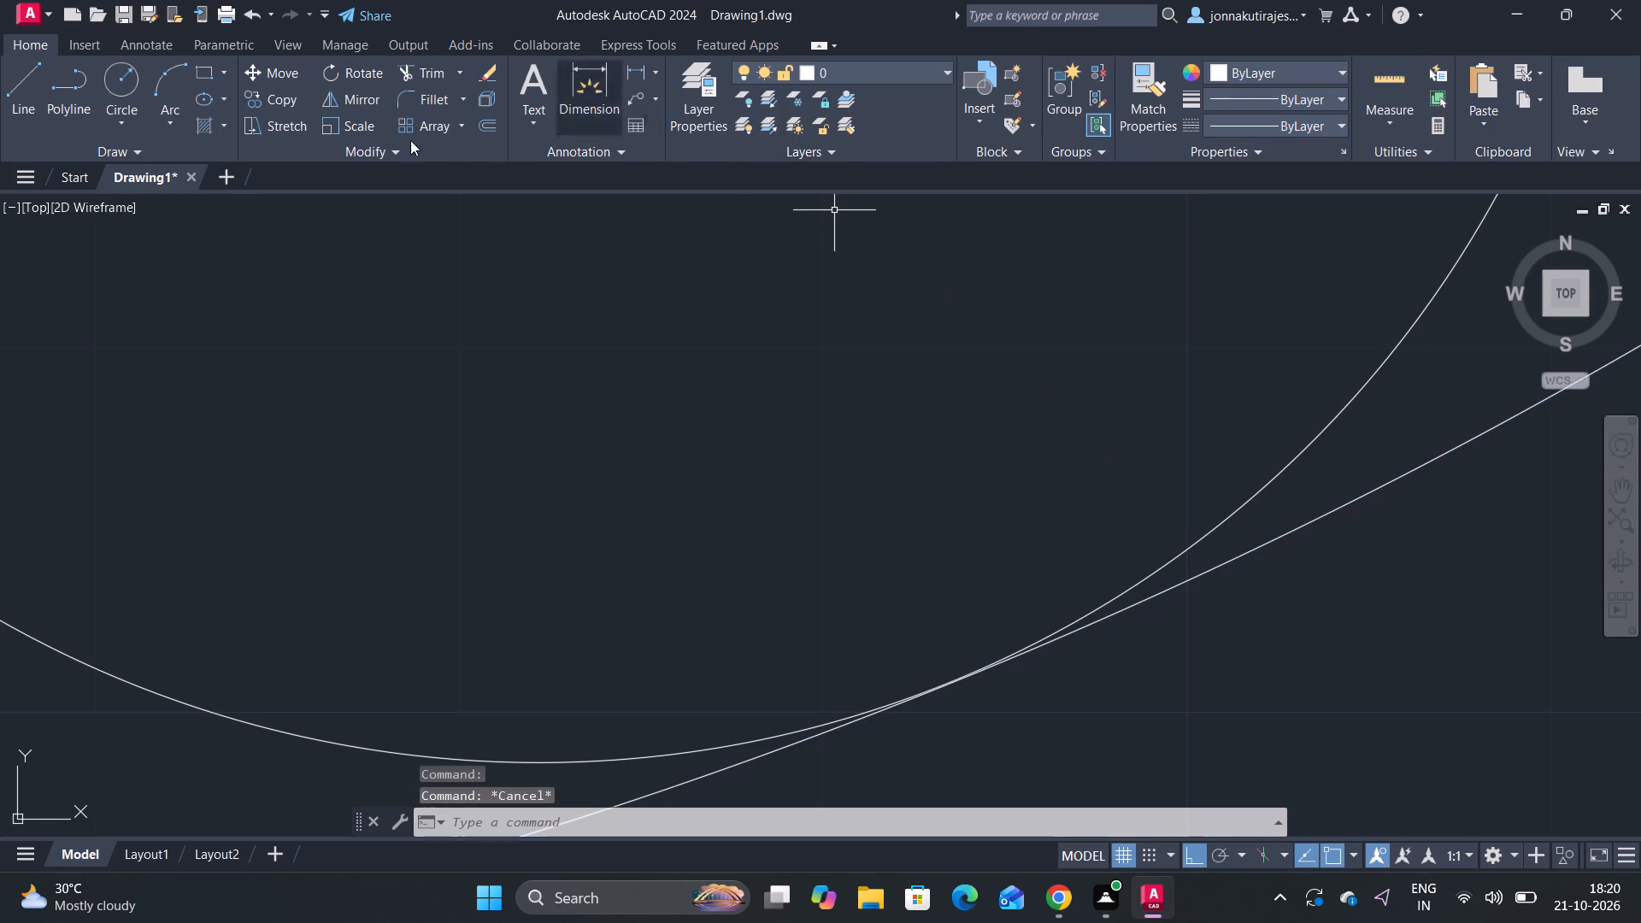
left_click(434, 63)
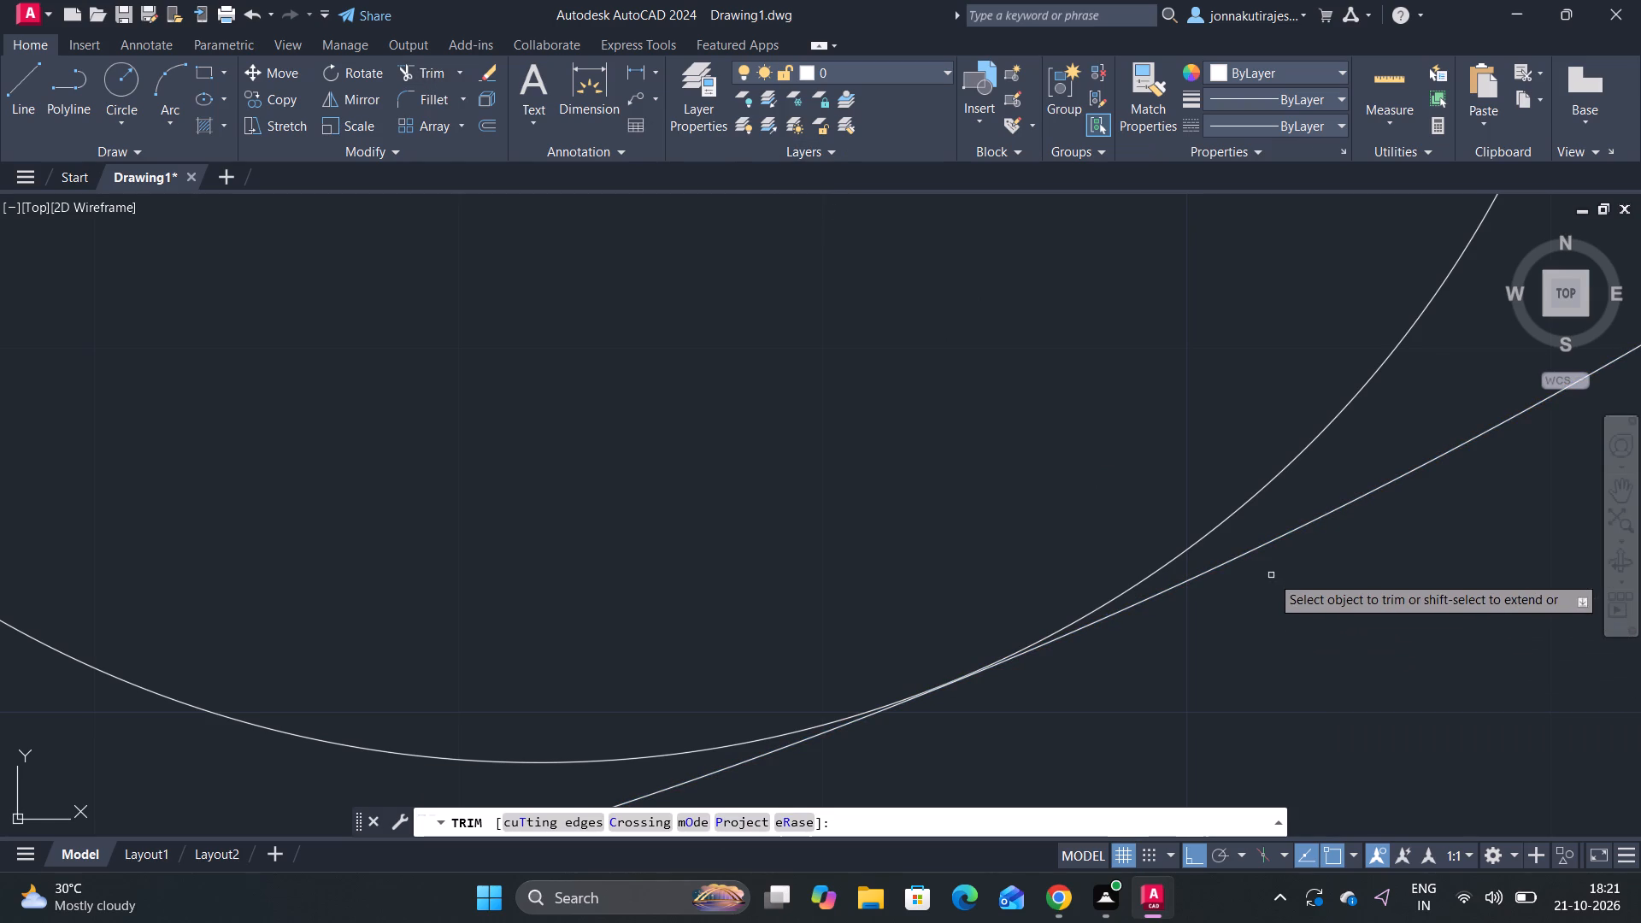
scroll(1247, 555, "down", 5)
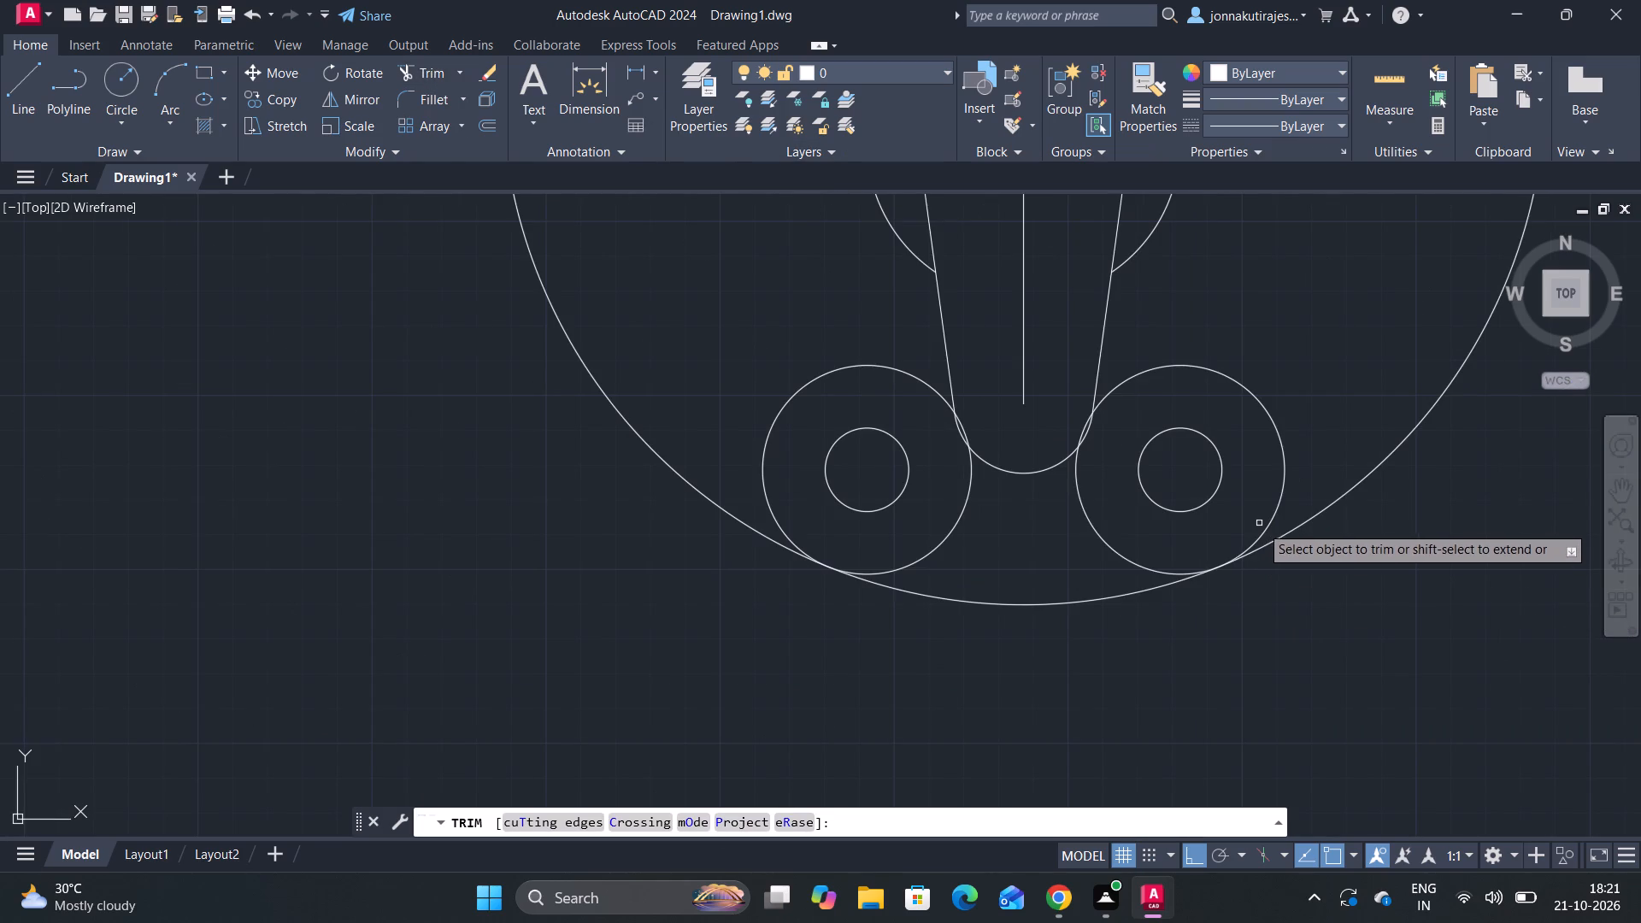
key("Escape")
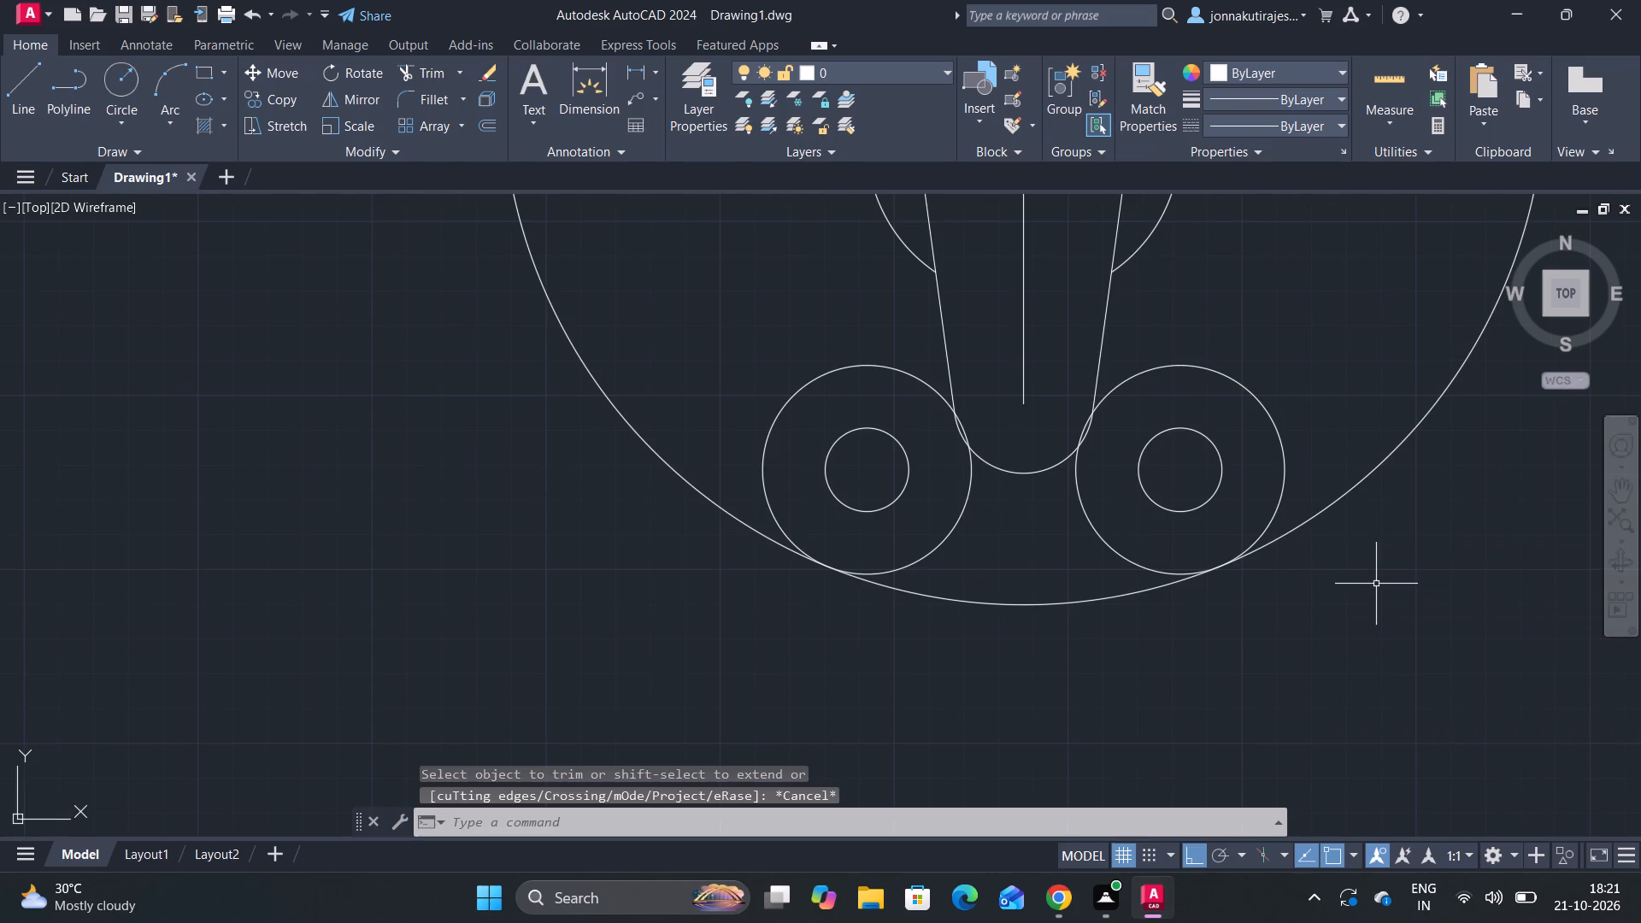
Undo the trial nudges of the radius-150 circle together with its preceding upward nudges.
key("ctrl+z")
key("ctrl+z")
key("ctrl+z")
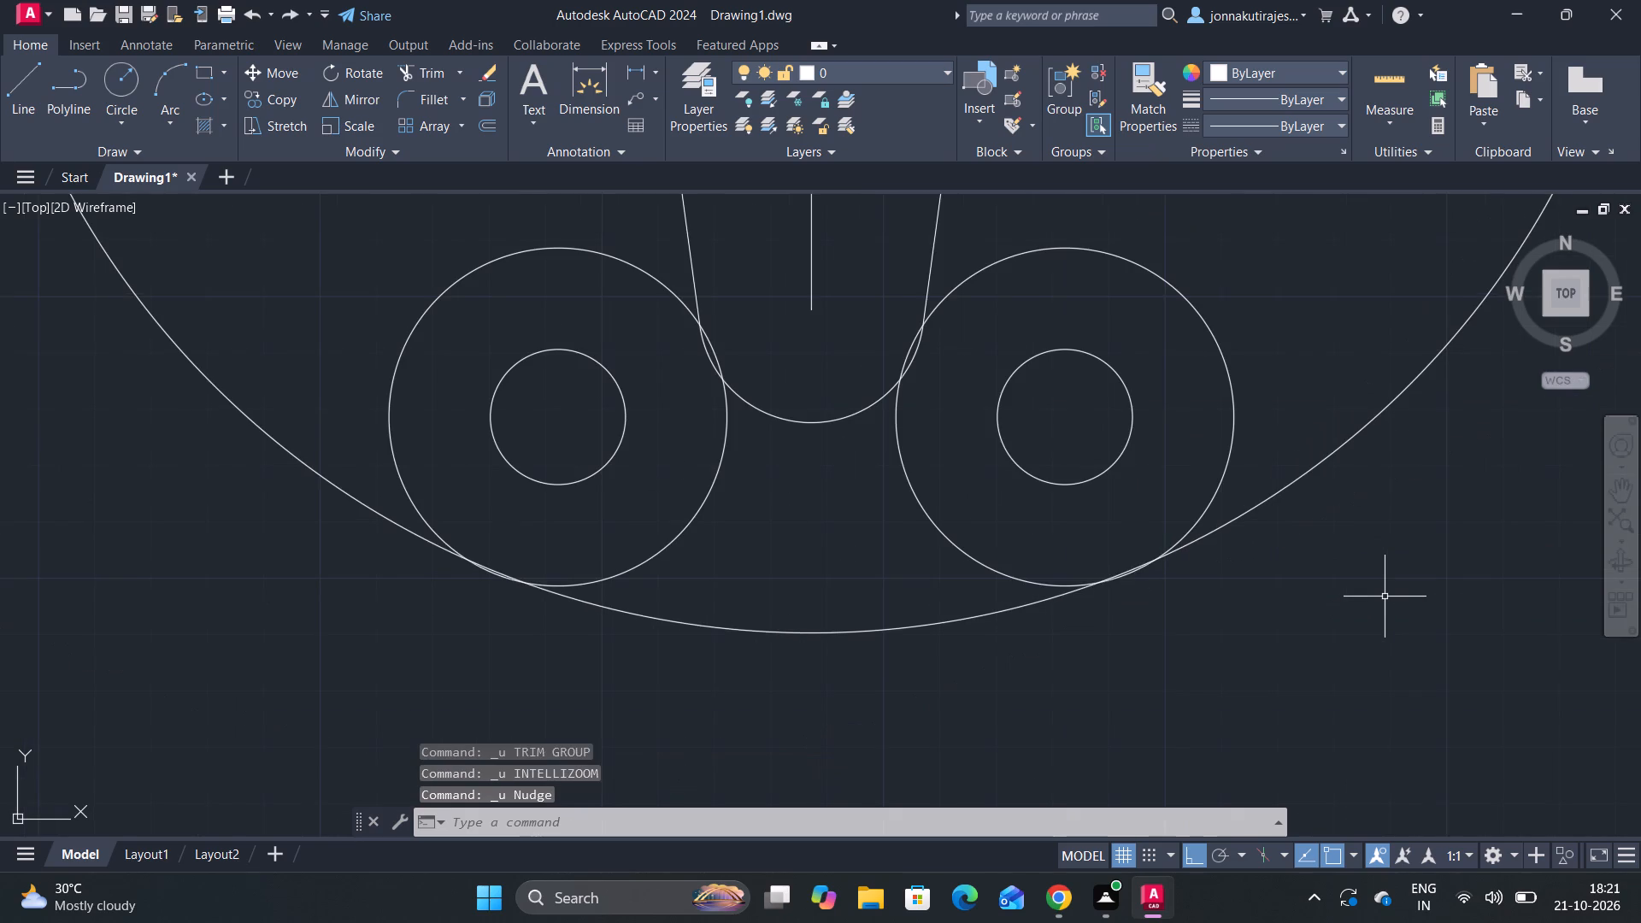
key("ctrl+z")
key("ctrl+z")
key("ctrl+z")
key("ctrl+z")
key("ctrl+z")
key("ctrl+z")
key("ctrl+z")
key("ctrl+z")
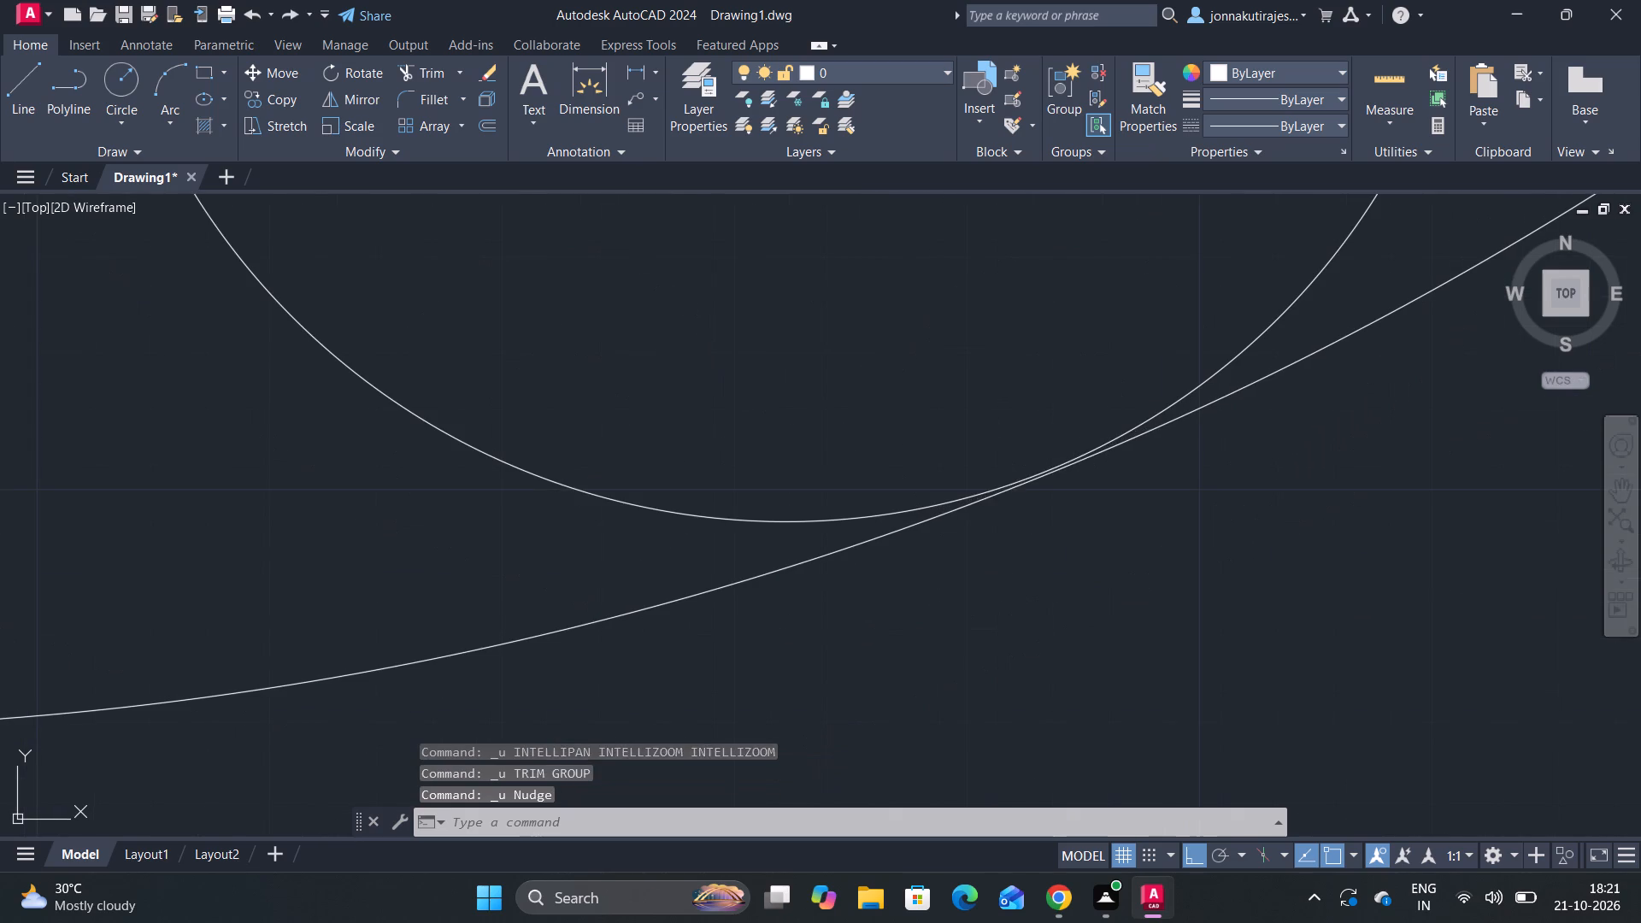
key("ctrl+z")
Draw a 40-unit vertical line downward from the left quadrant of the large middle circle around the tapered outline.
scroll(1381, 600, "down", 4, "ctrl")
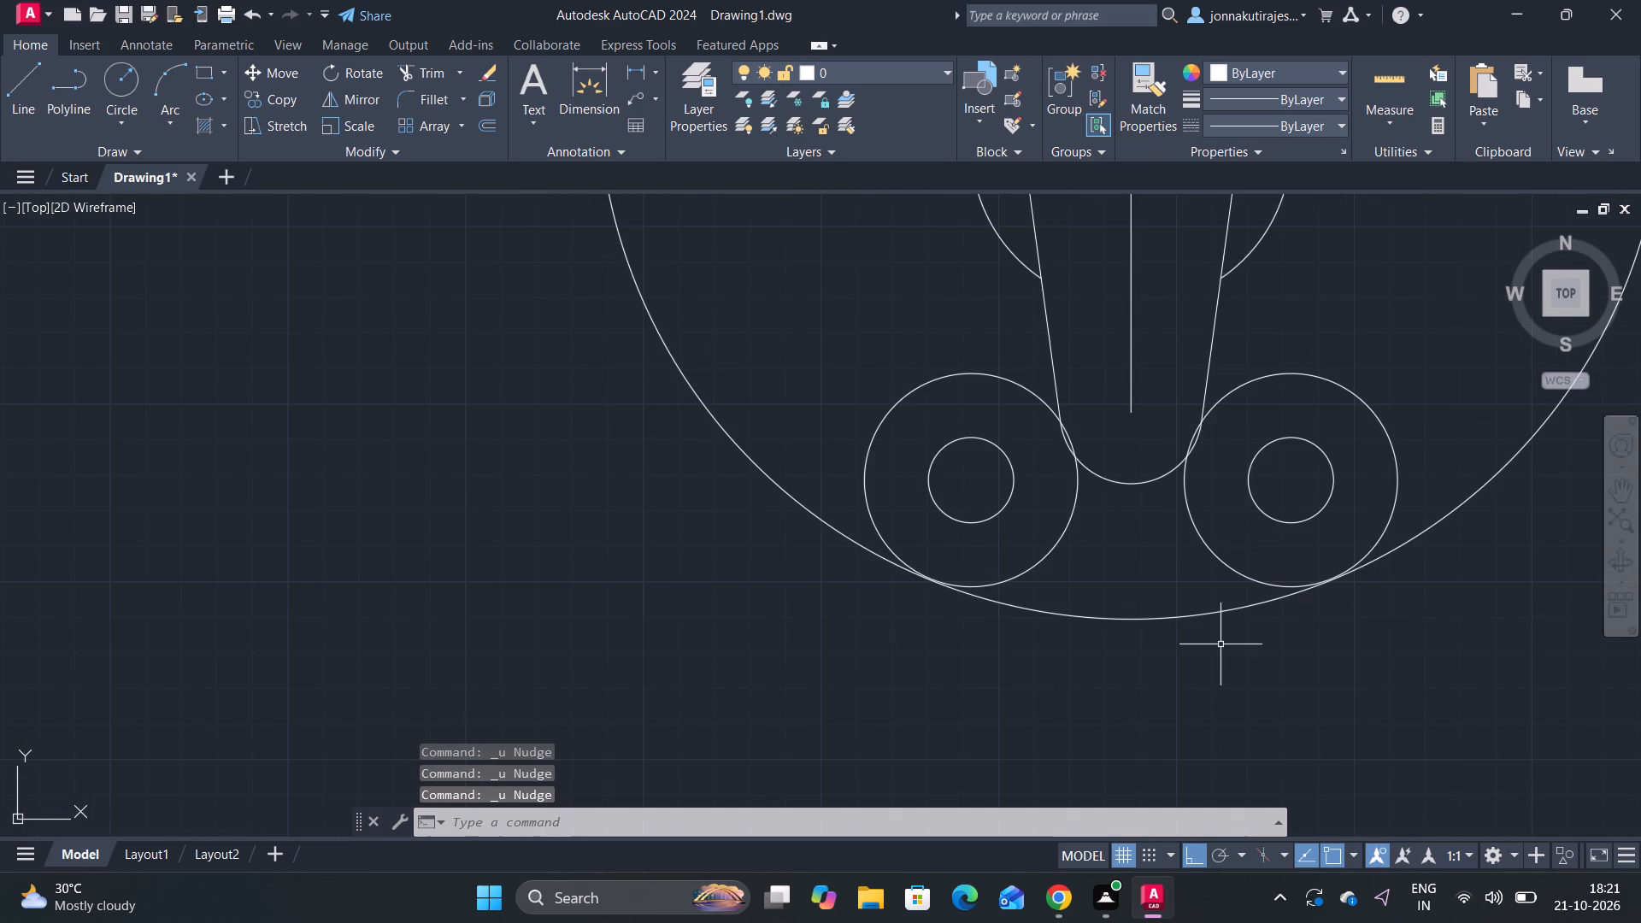
scroll(1220, 634, "down", 3)
scroll(1284, 516, "up", 3)
middle_click_drag(1285, 541, 1326, 370)
scroll(1316, 379, "down", 2)
middle_click_drag(1302, 430, 1104, 464)
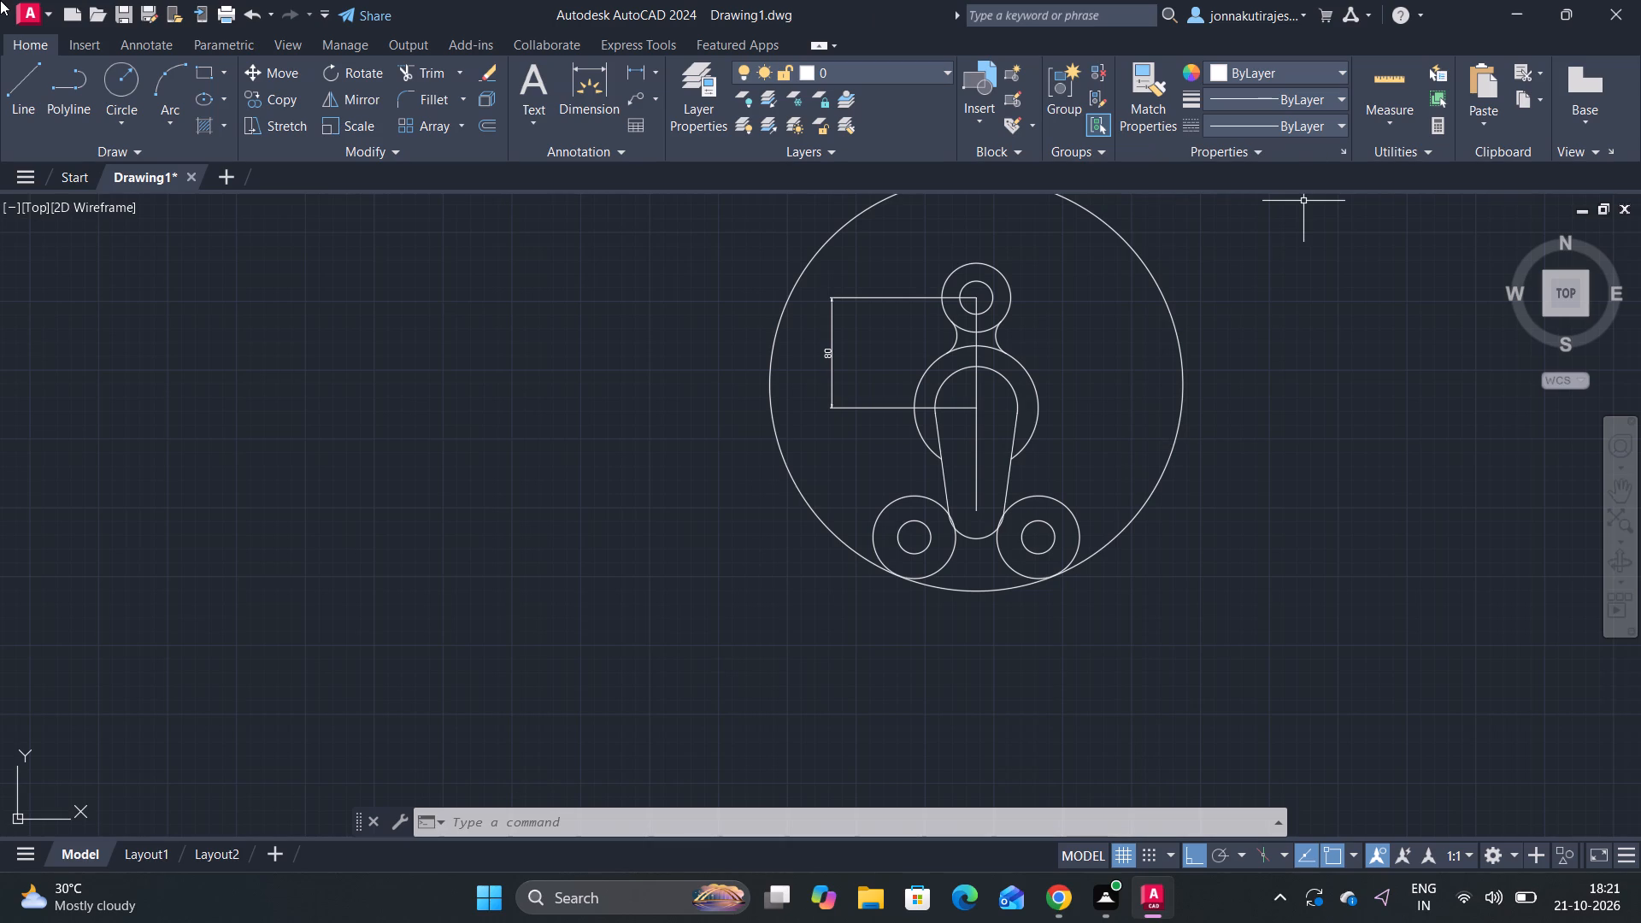
left_click(32, 75)
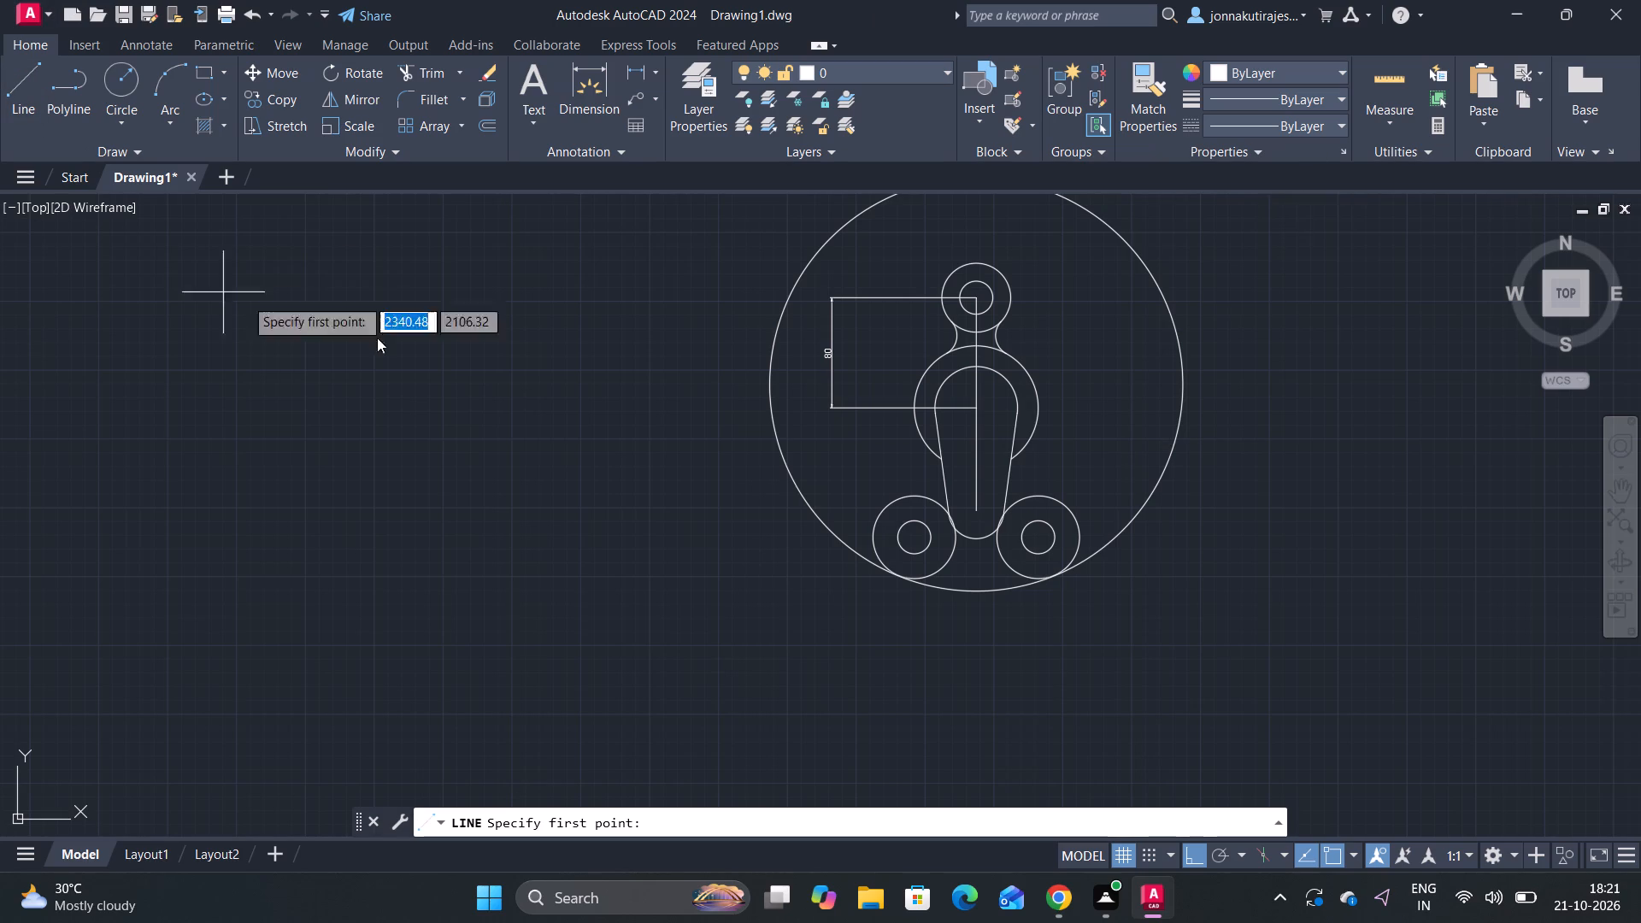
scroll(884, 413, "up", 2)
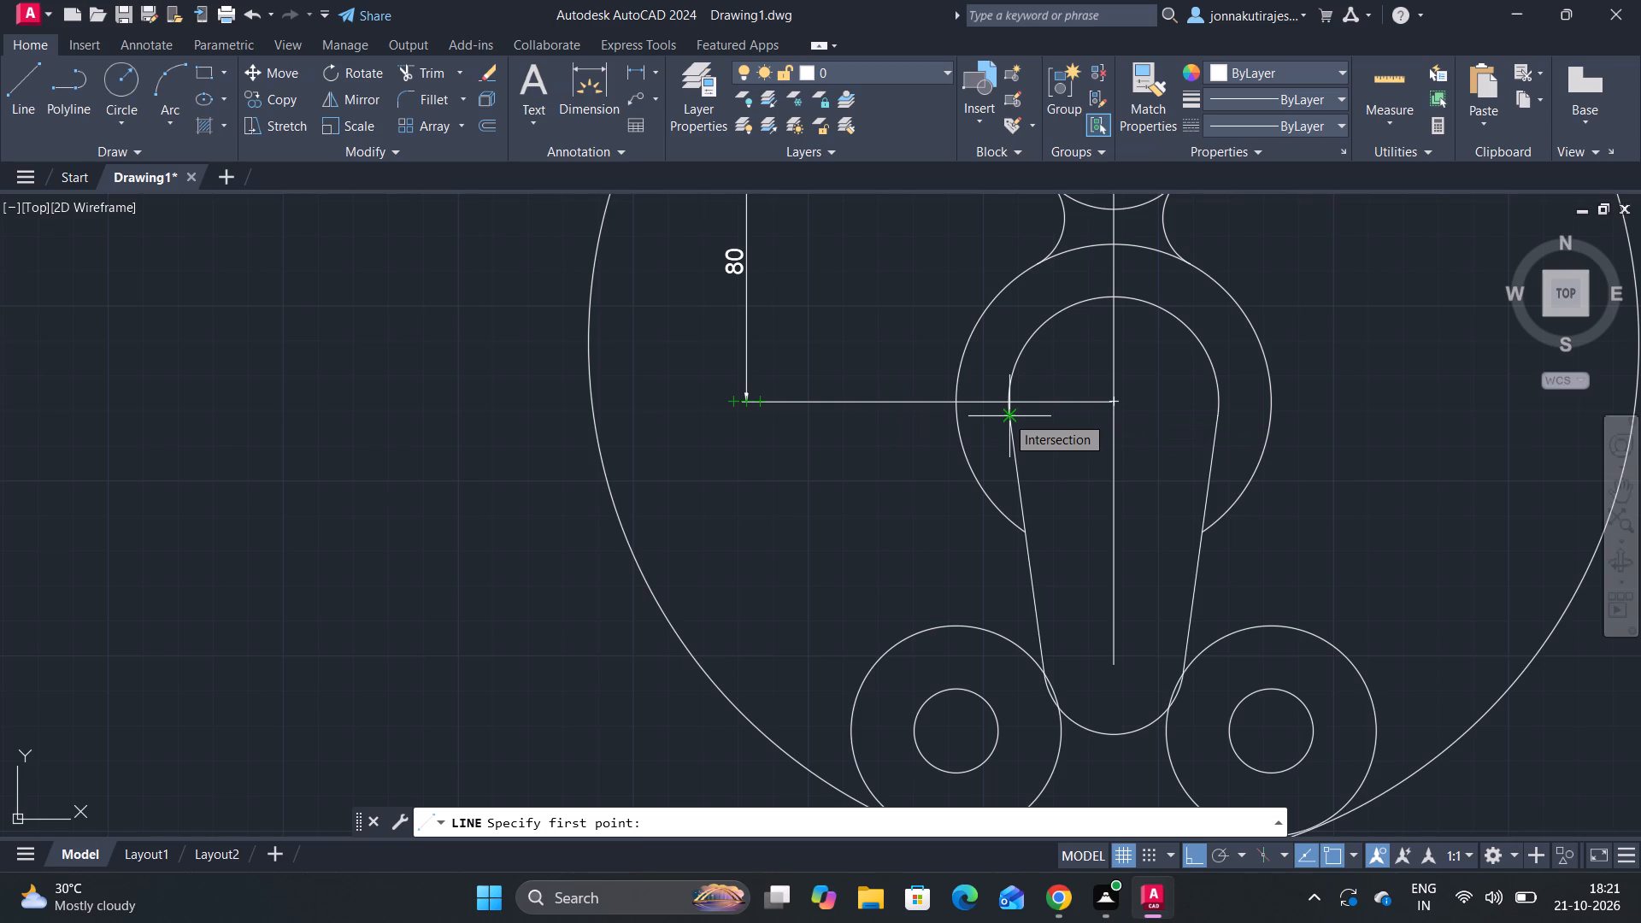
left_click(962, 399)
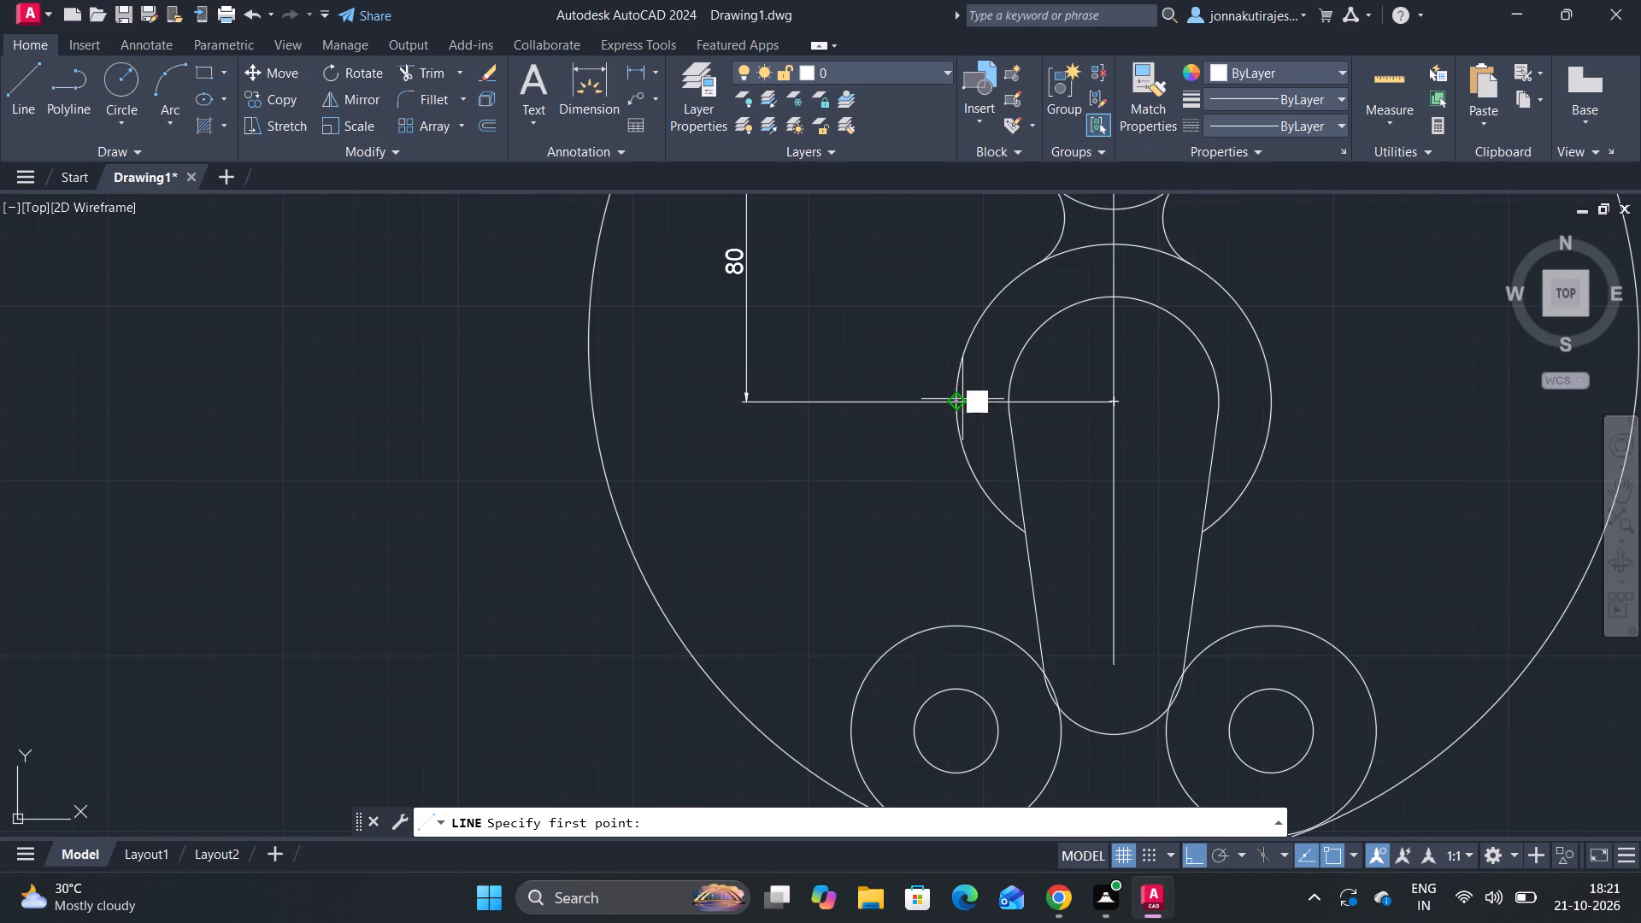
type("40")
key("Return")
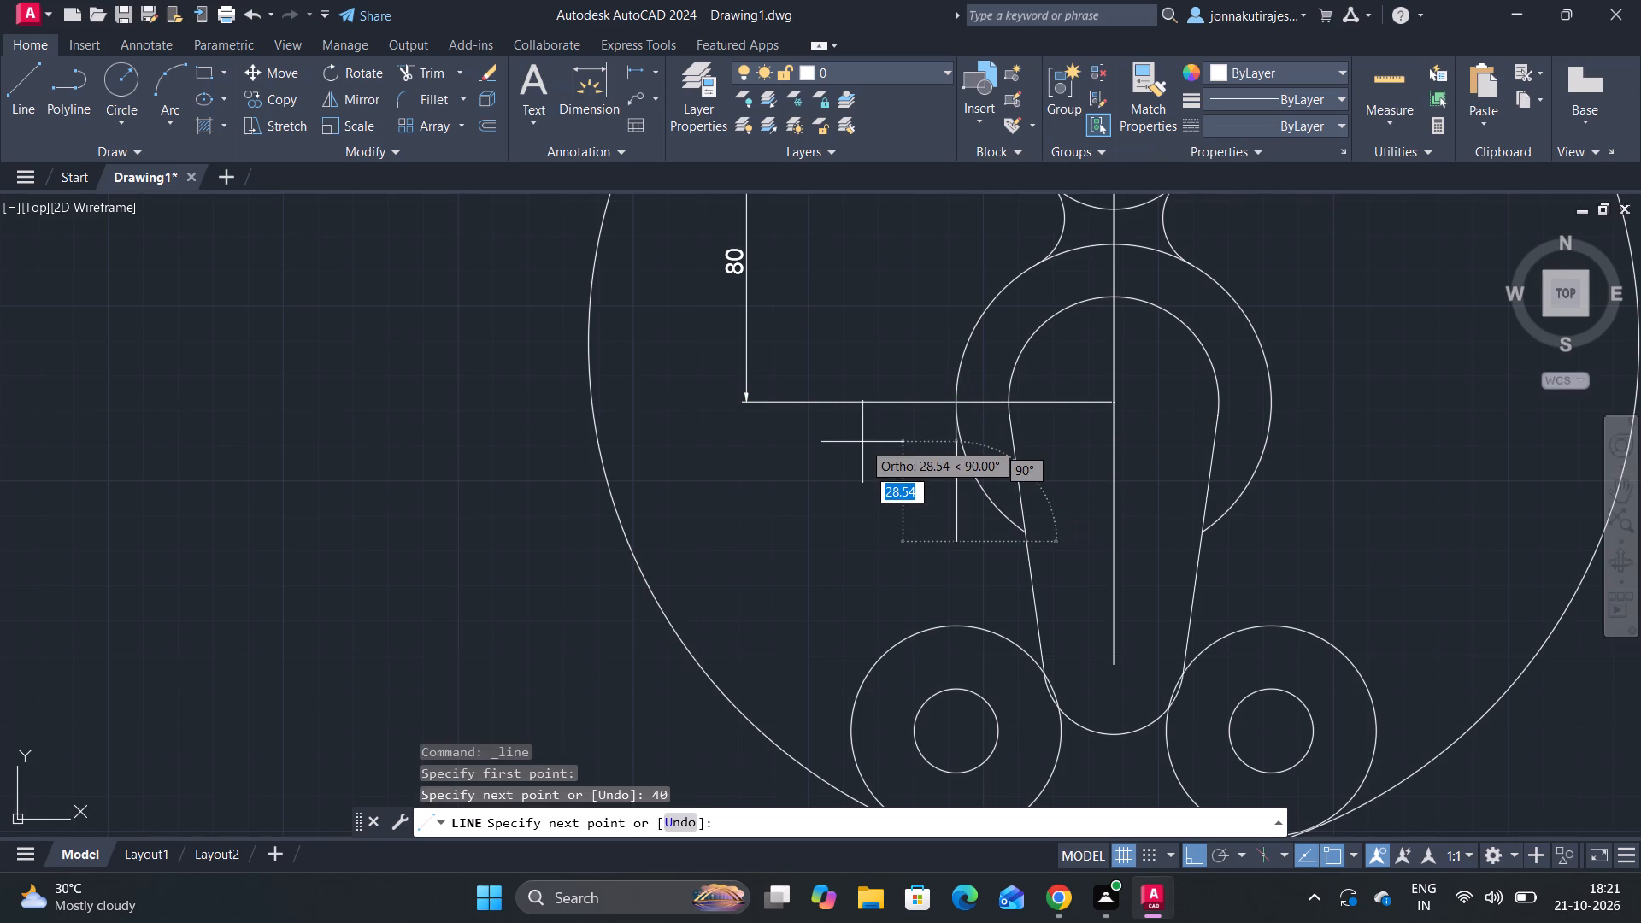
key("Escape")
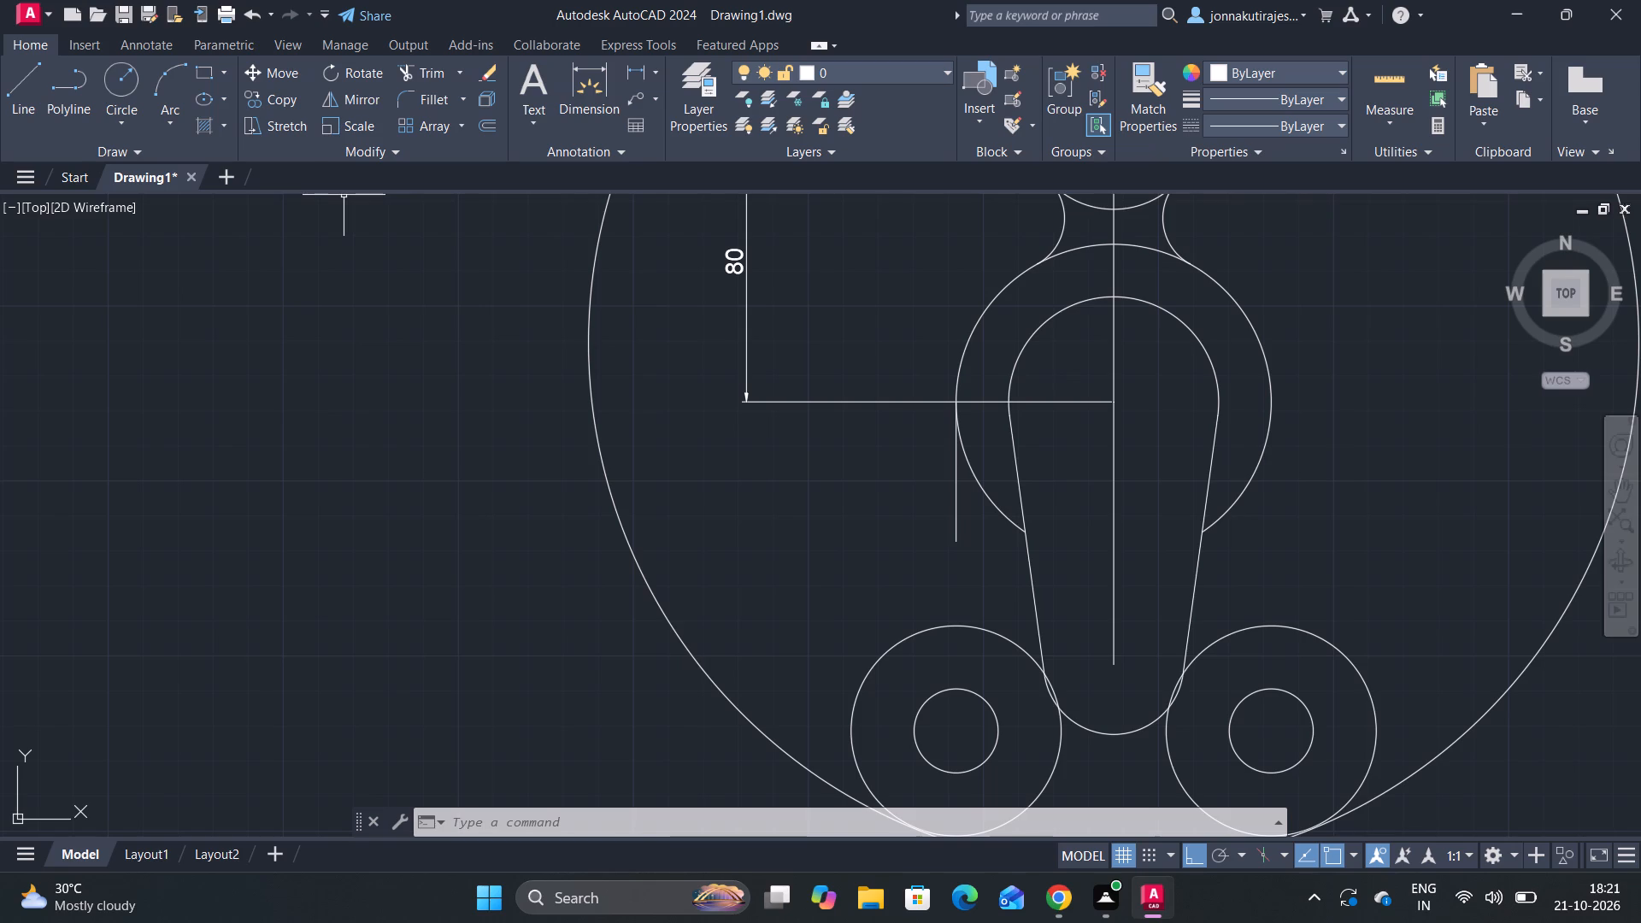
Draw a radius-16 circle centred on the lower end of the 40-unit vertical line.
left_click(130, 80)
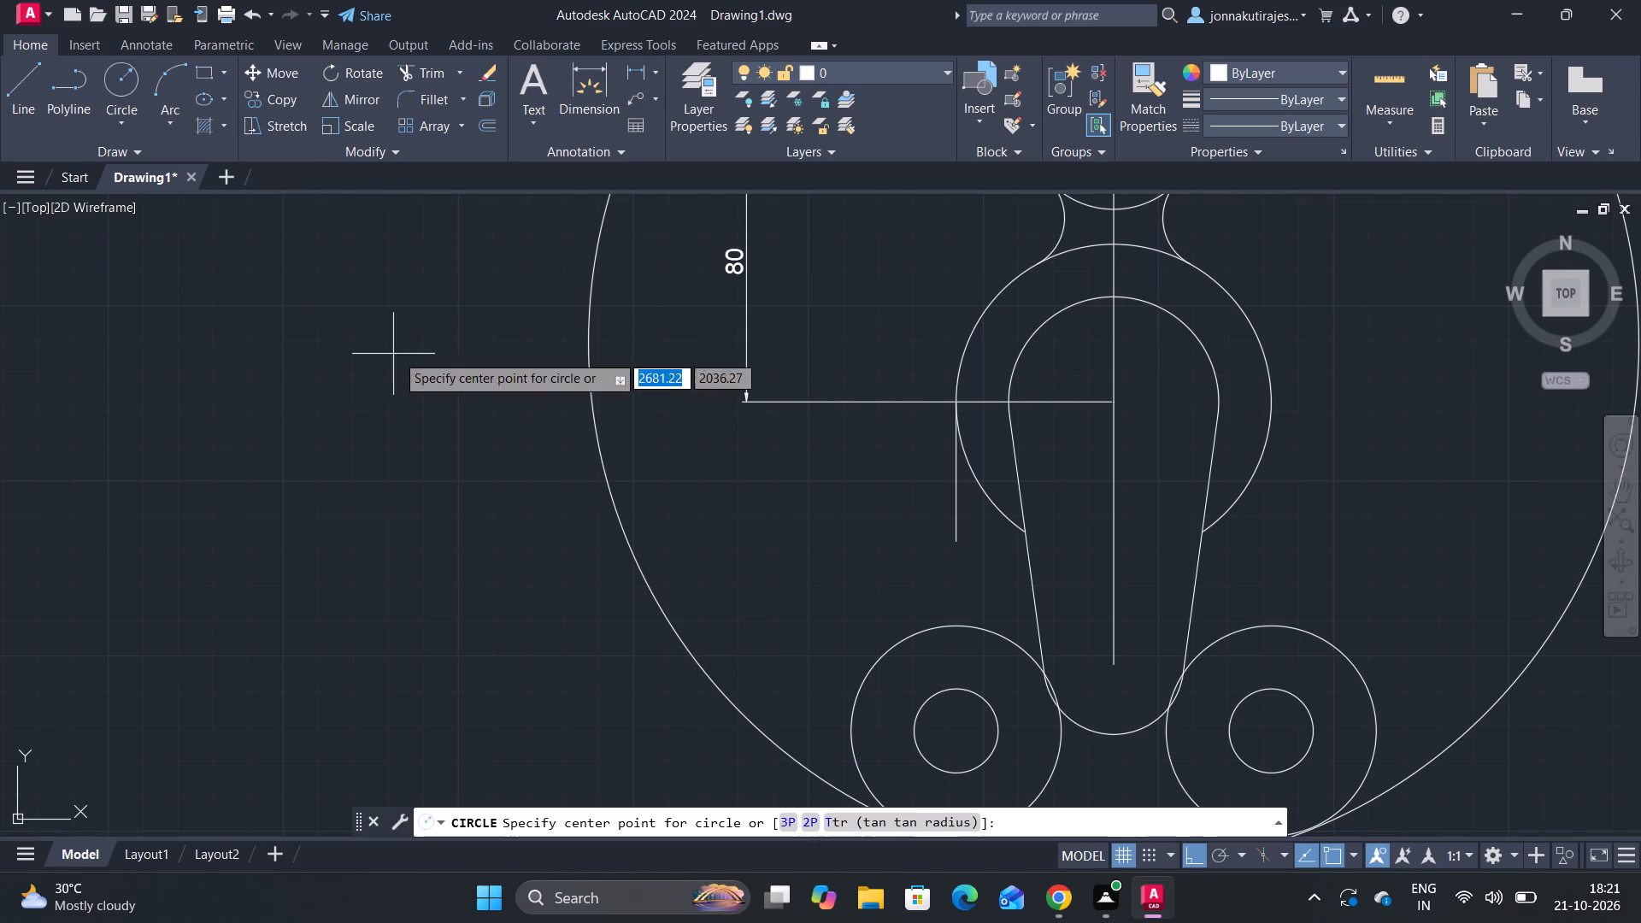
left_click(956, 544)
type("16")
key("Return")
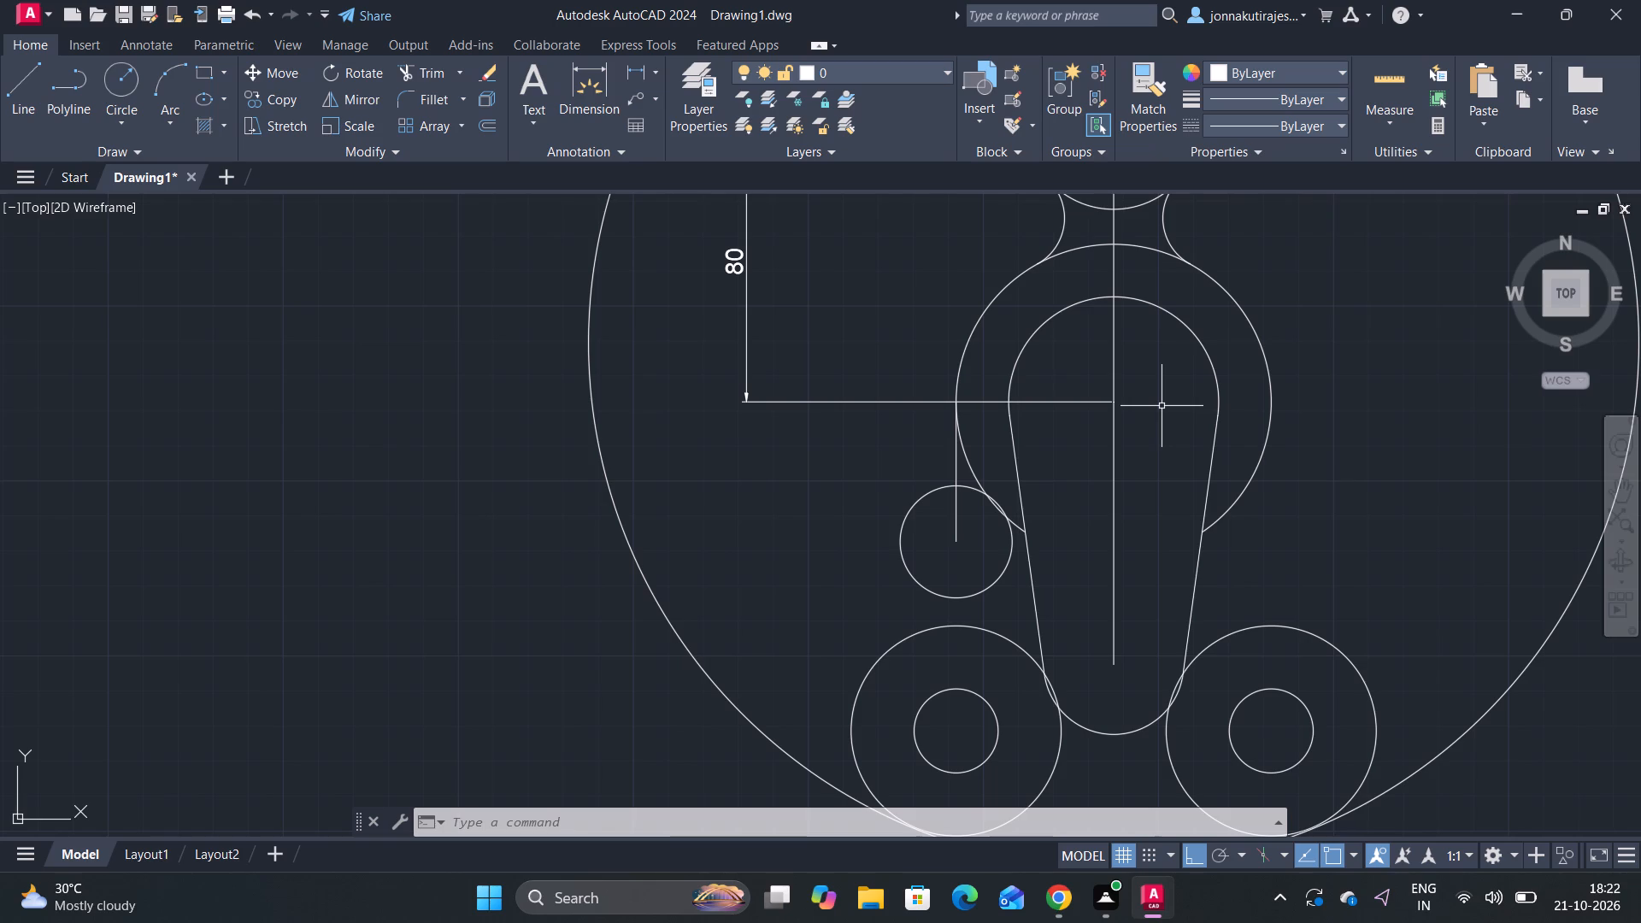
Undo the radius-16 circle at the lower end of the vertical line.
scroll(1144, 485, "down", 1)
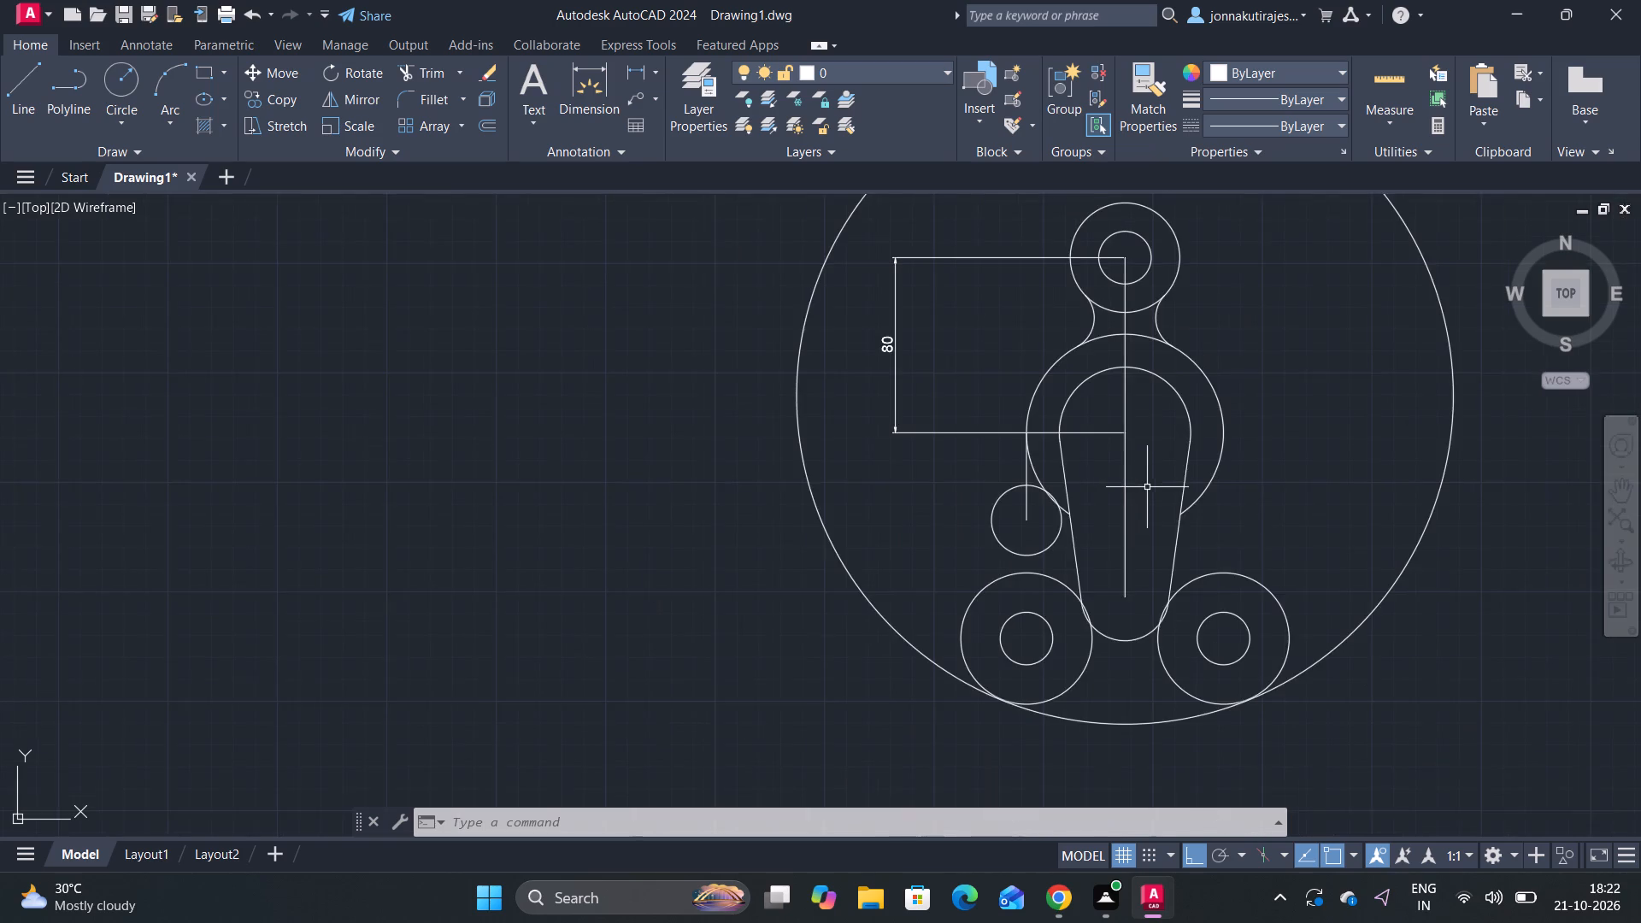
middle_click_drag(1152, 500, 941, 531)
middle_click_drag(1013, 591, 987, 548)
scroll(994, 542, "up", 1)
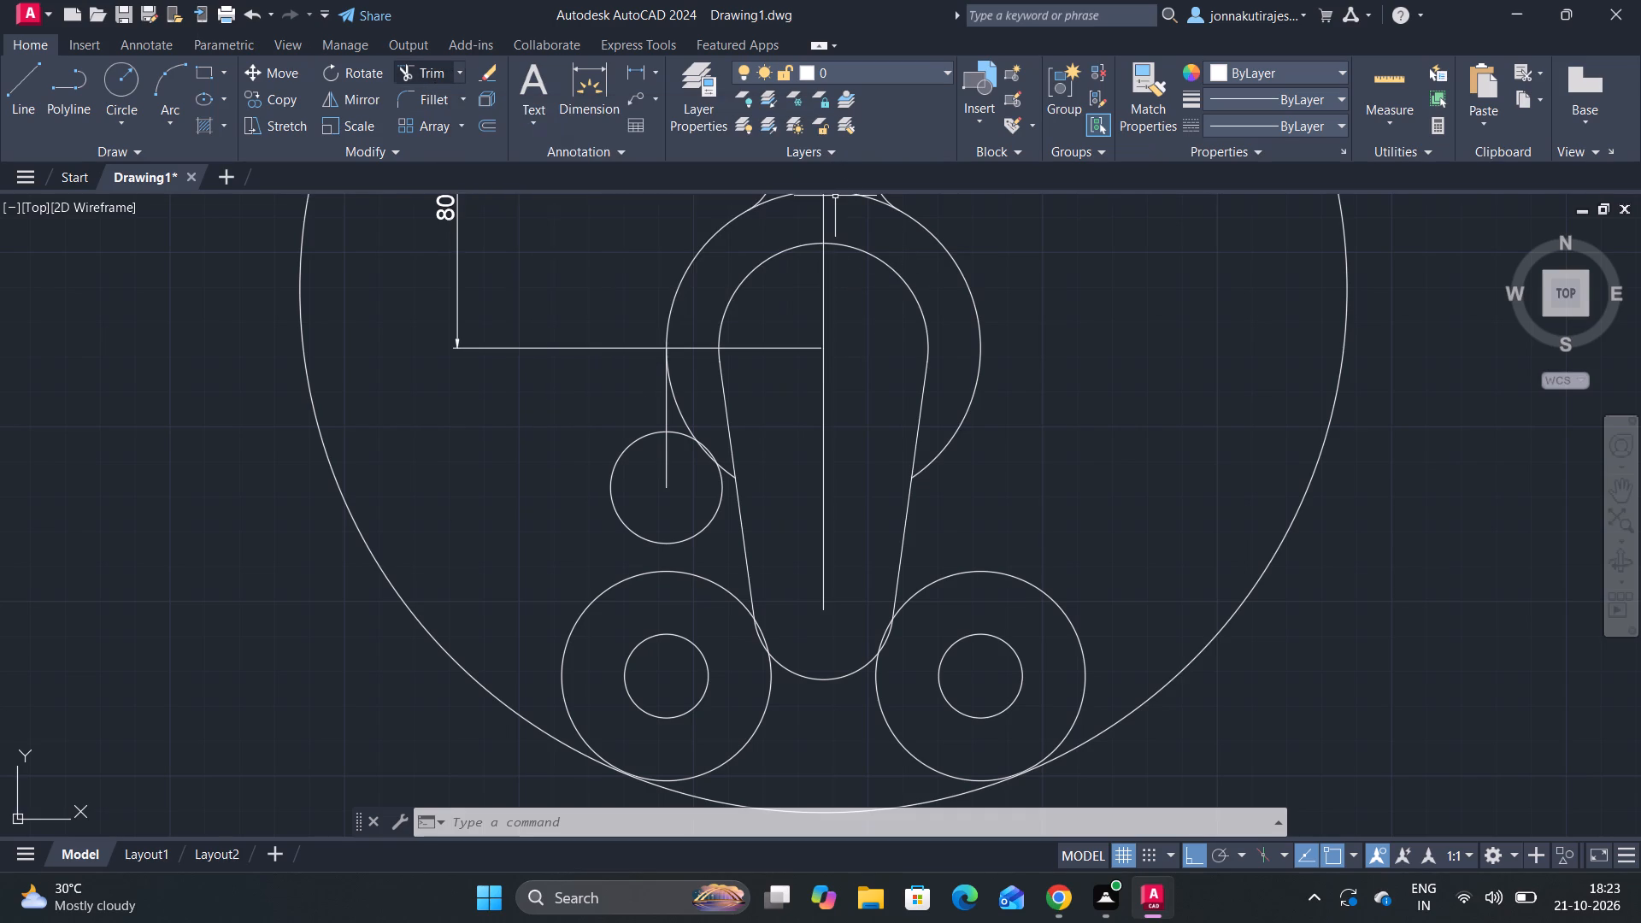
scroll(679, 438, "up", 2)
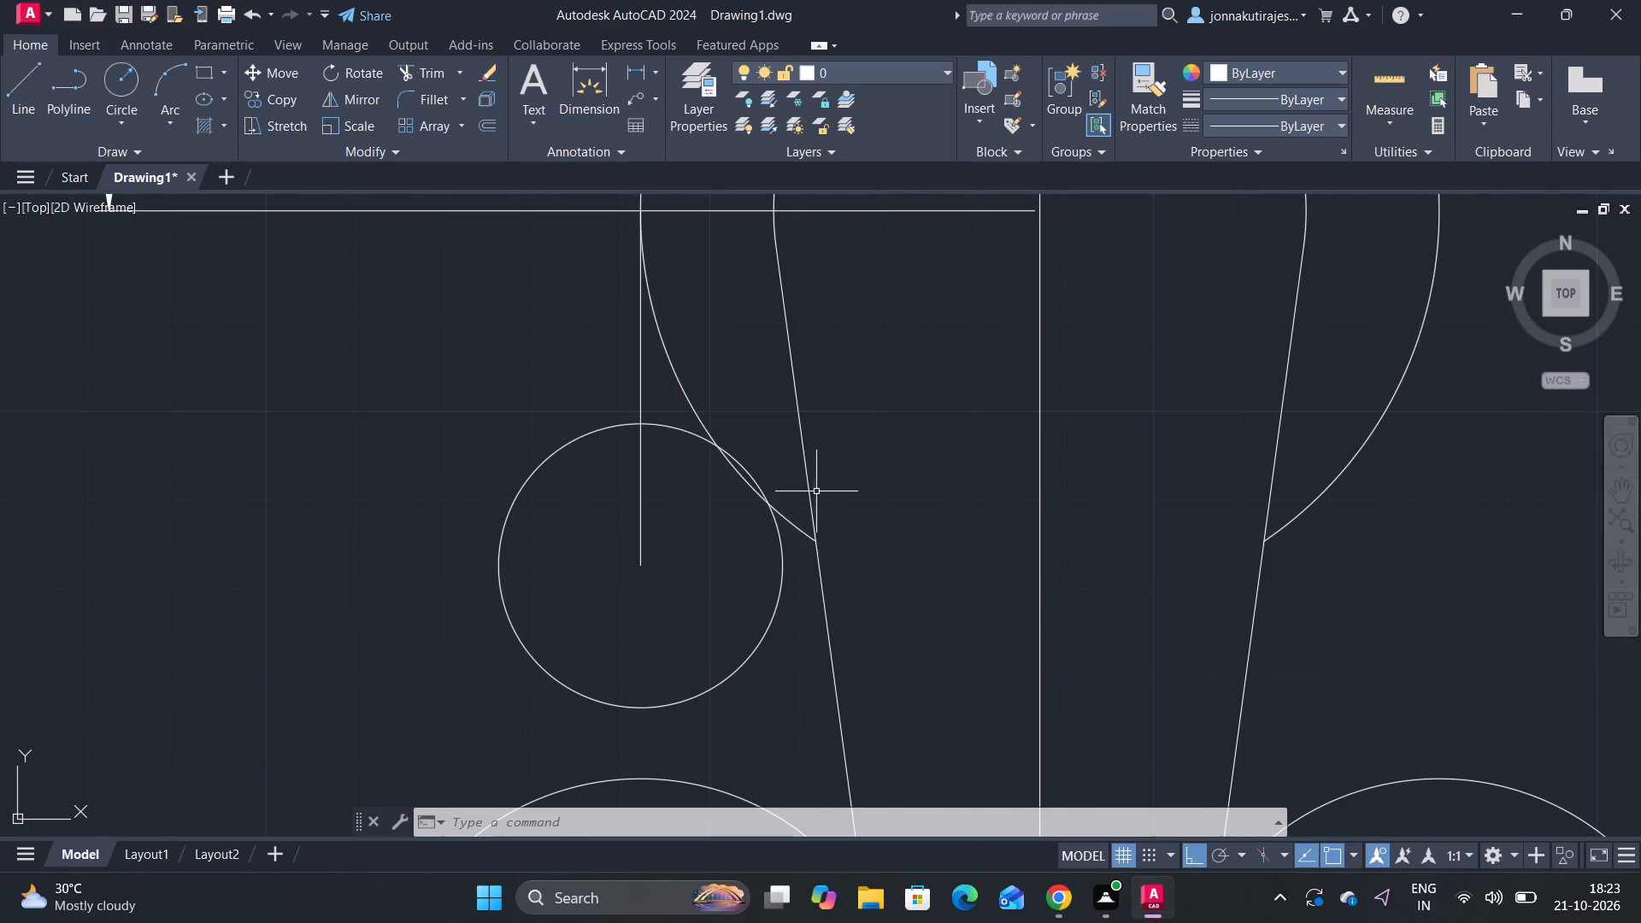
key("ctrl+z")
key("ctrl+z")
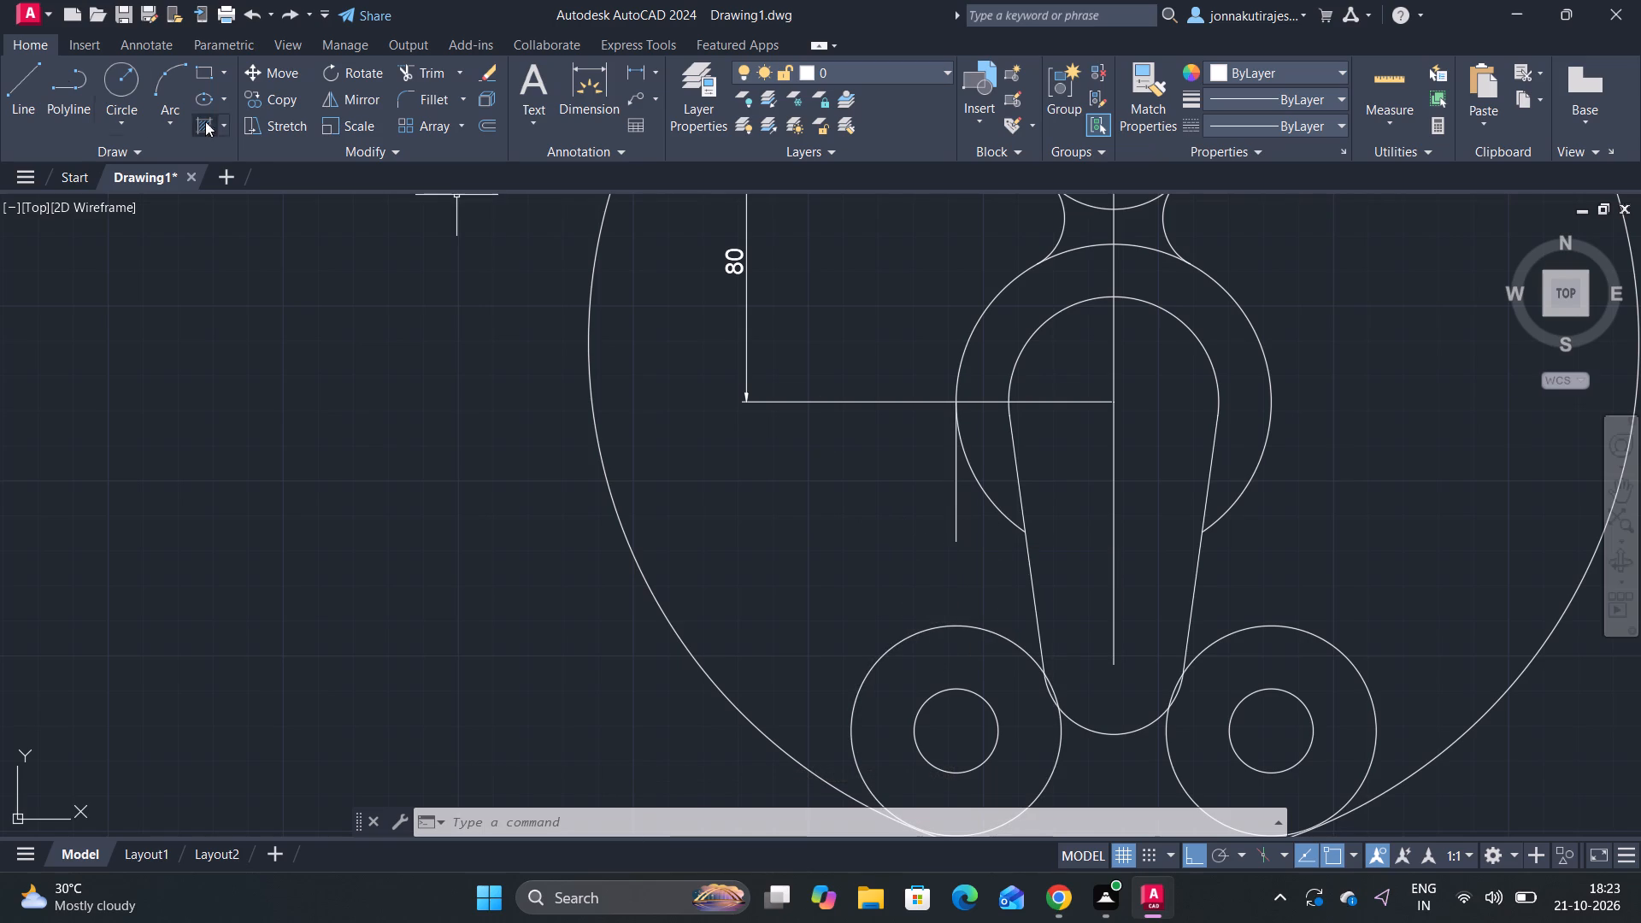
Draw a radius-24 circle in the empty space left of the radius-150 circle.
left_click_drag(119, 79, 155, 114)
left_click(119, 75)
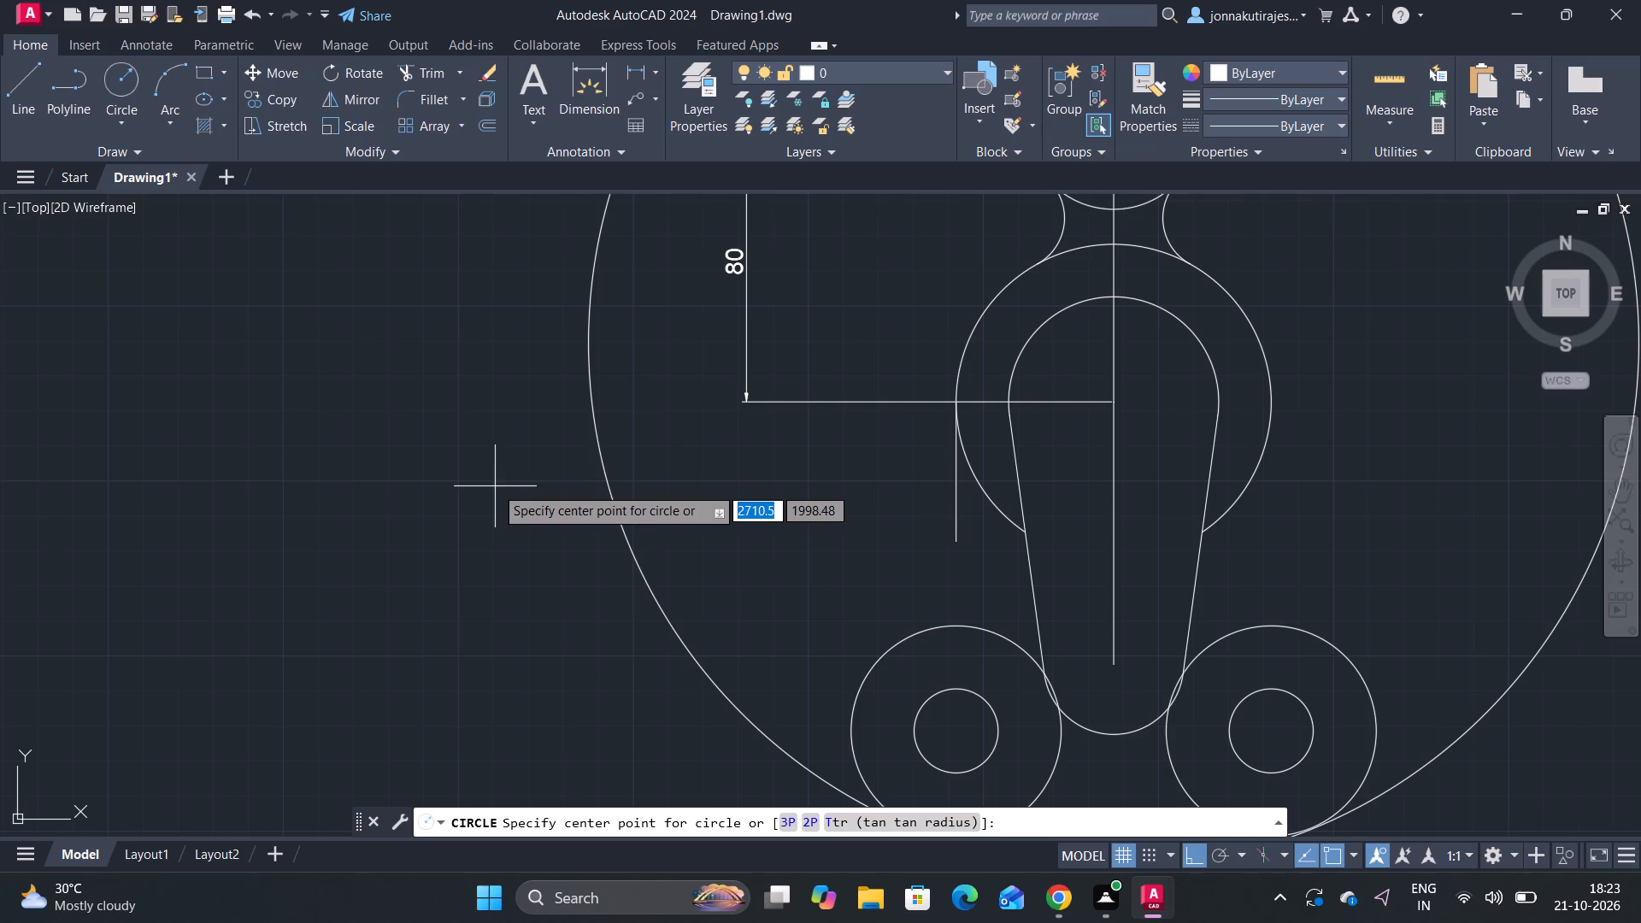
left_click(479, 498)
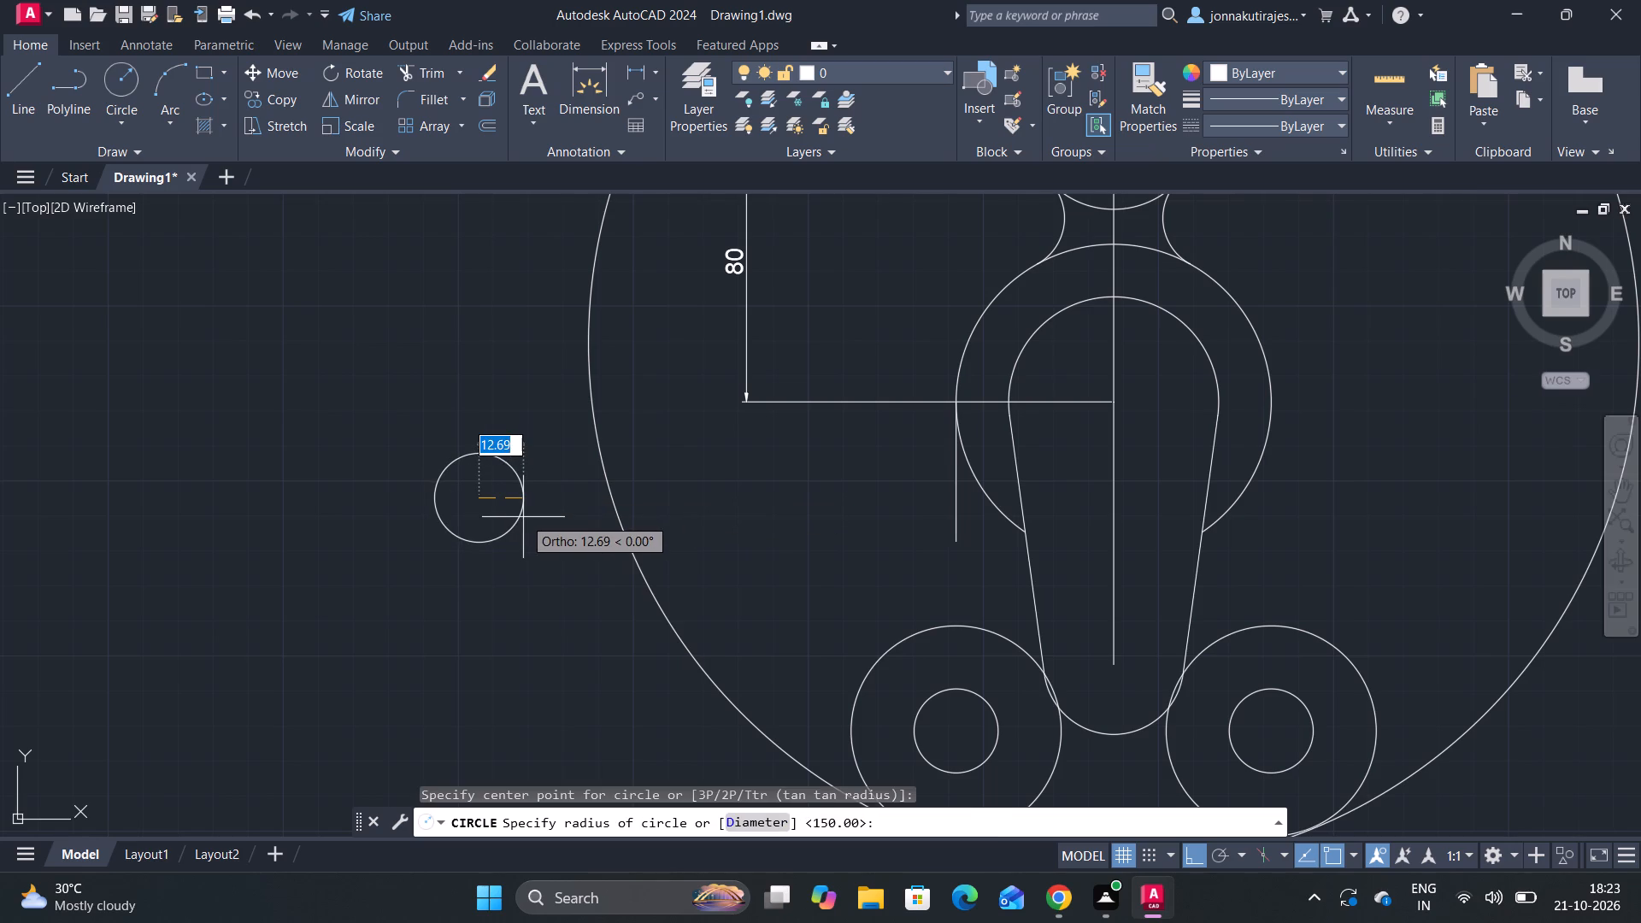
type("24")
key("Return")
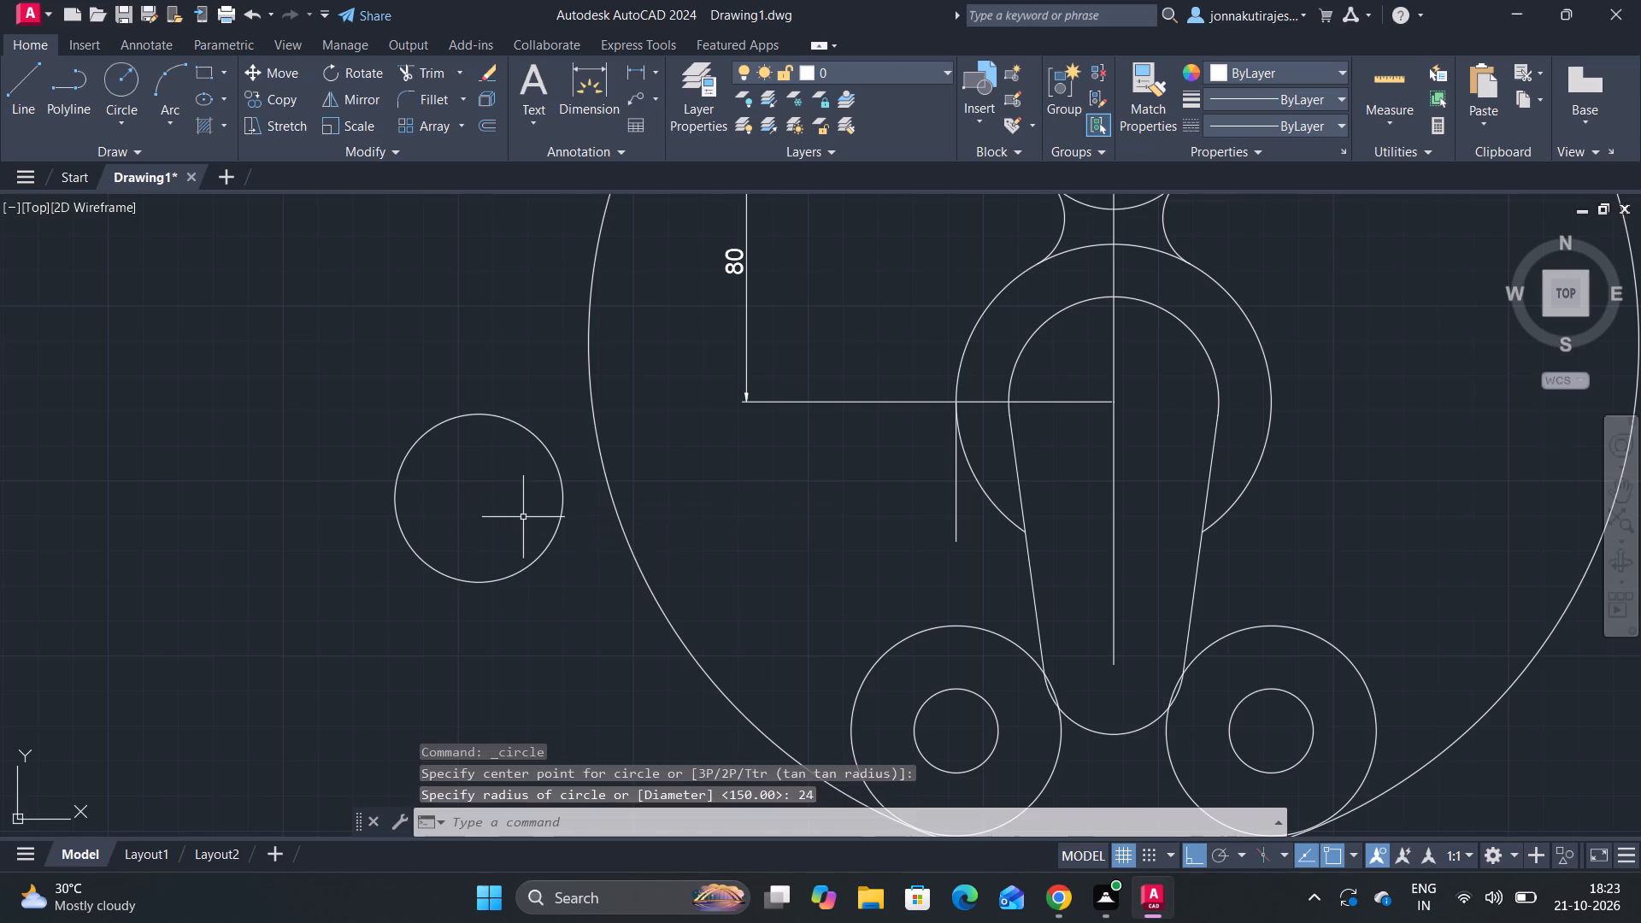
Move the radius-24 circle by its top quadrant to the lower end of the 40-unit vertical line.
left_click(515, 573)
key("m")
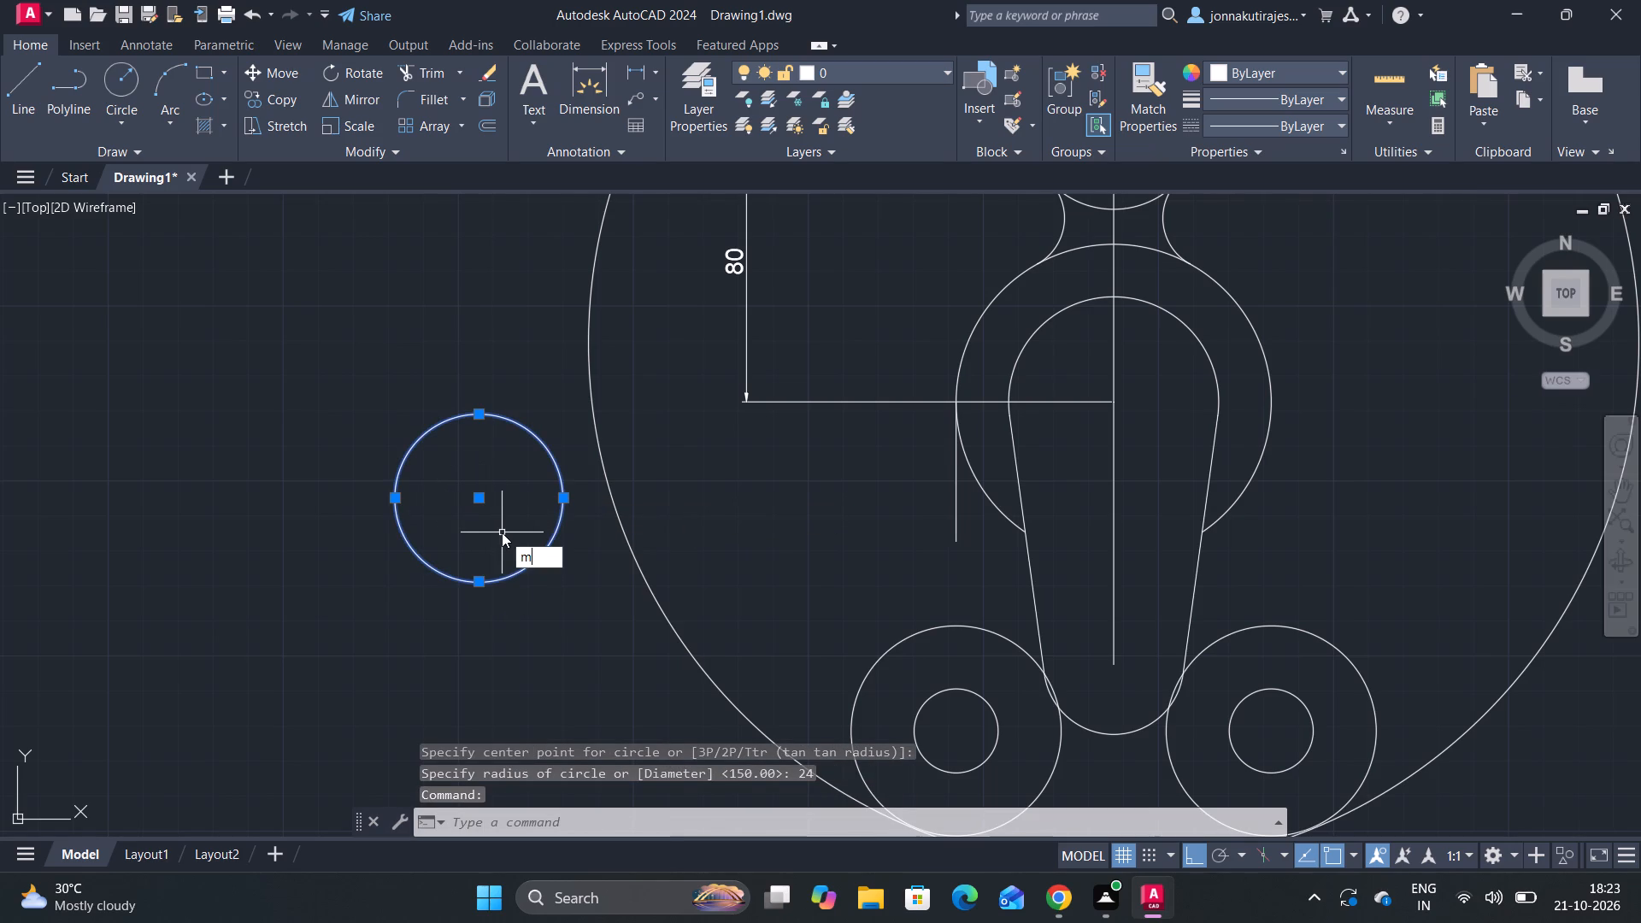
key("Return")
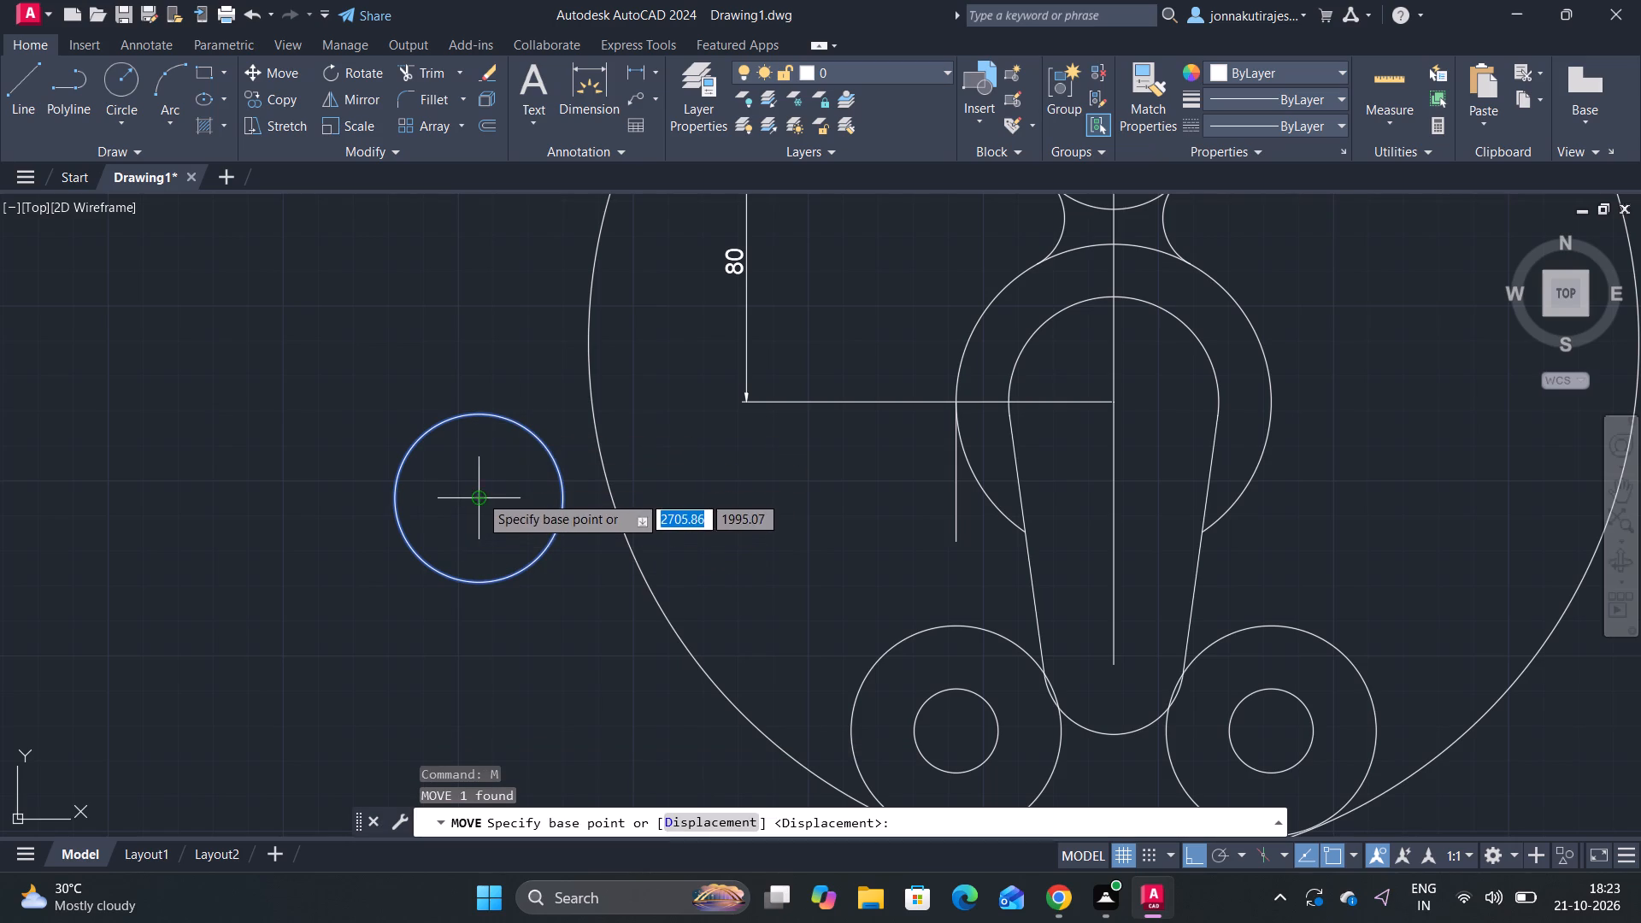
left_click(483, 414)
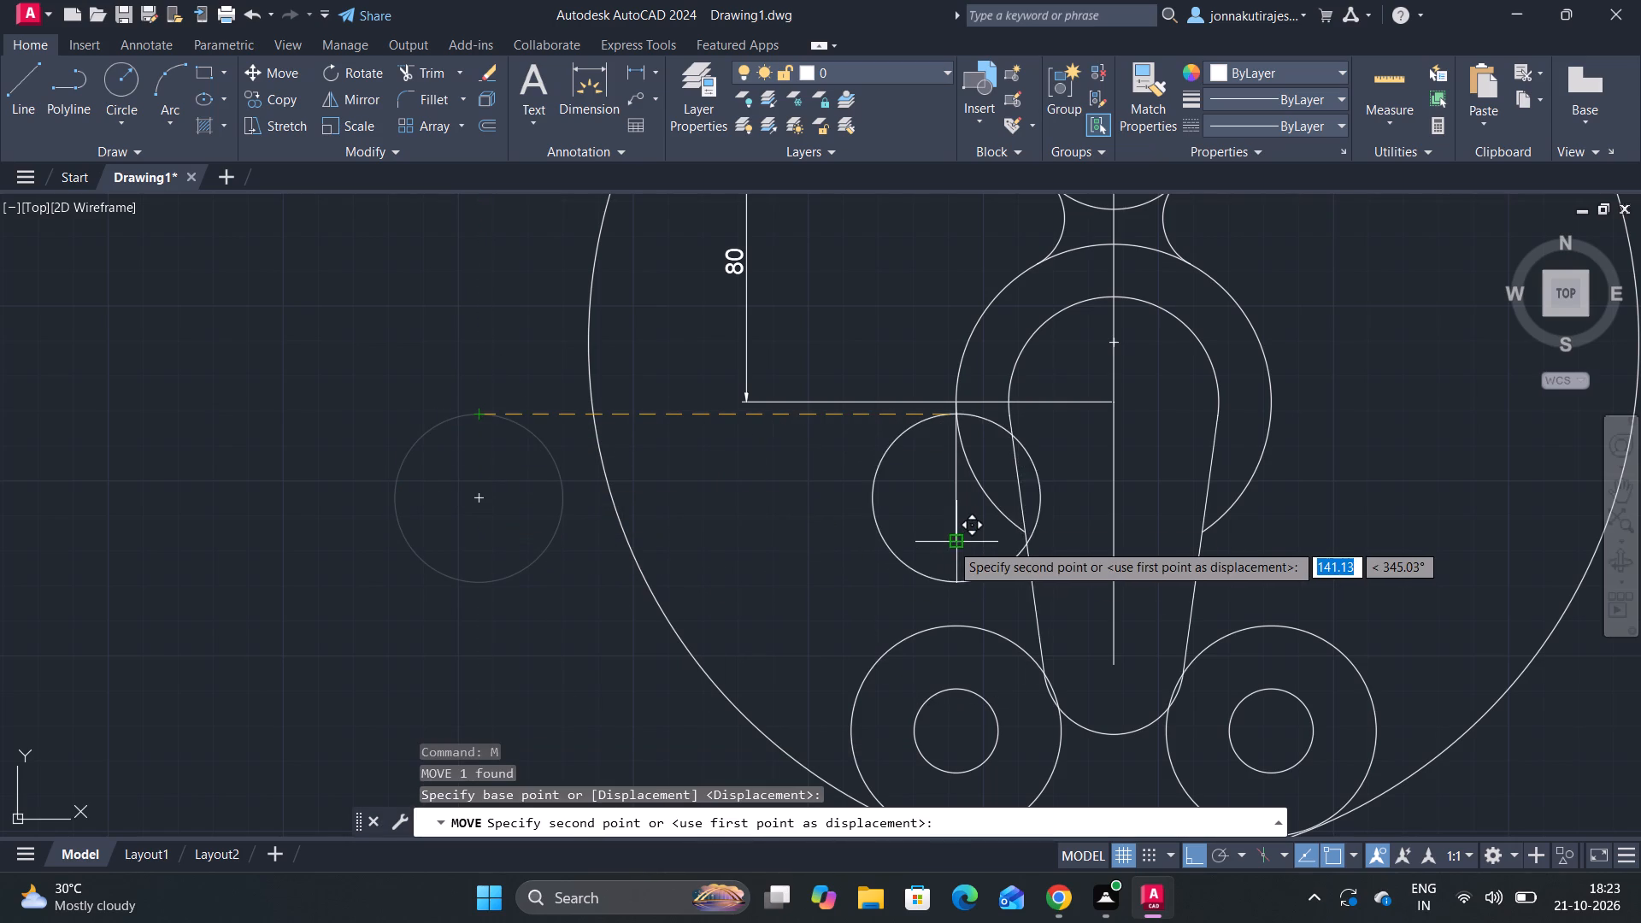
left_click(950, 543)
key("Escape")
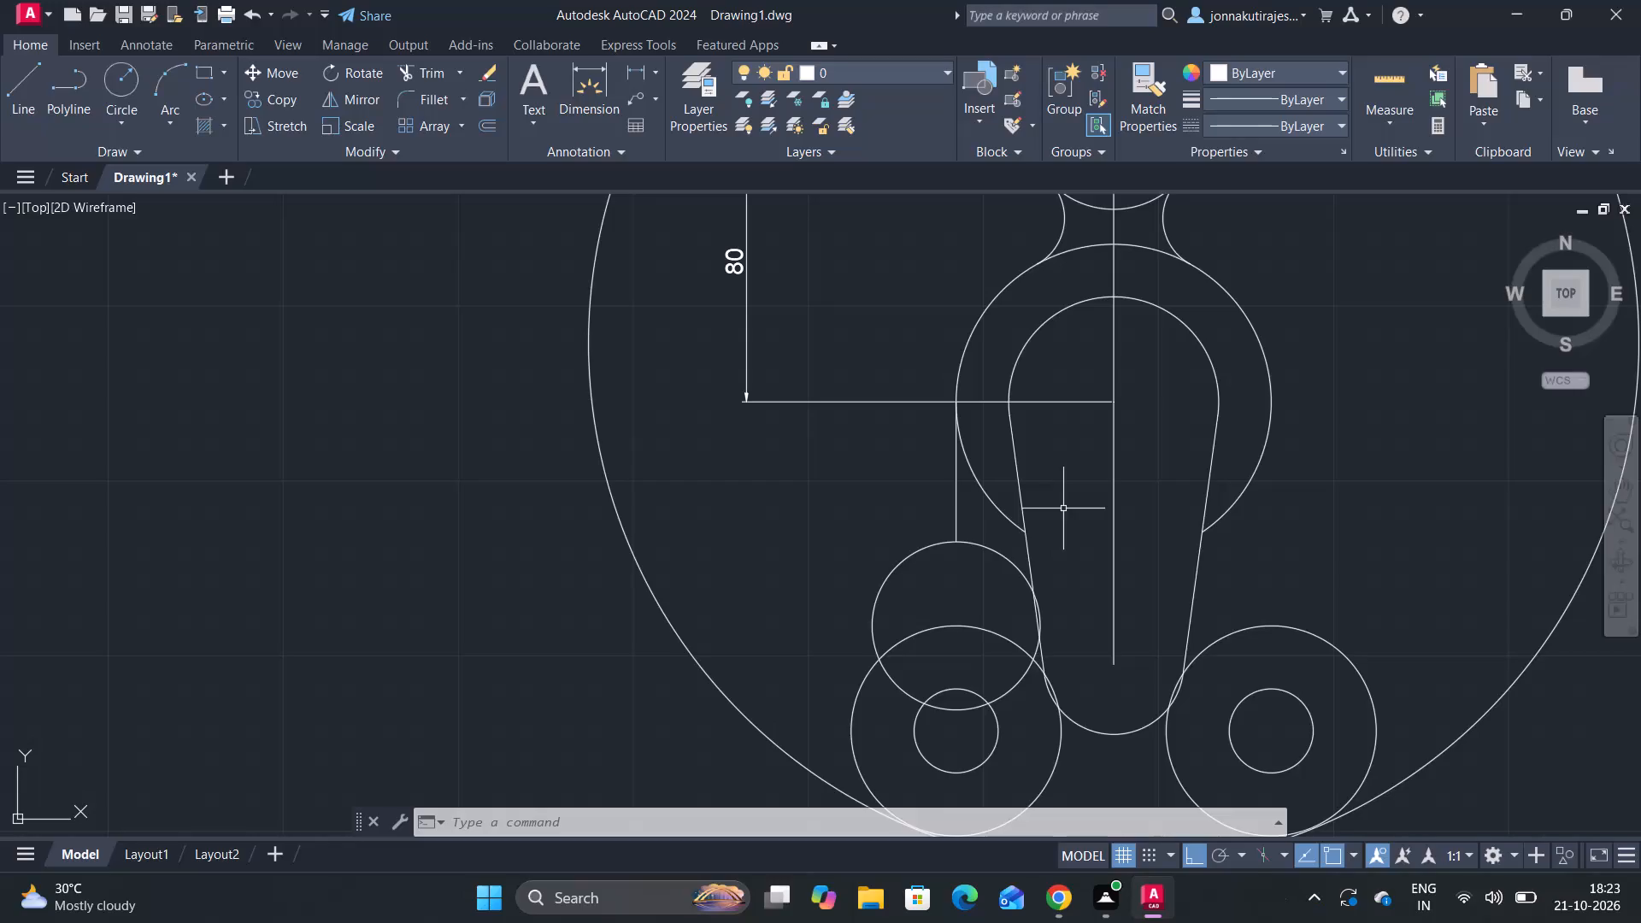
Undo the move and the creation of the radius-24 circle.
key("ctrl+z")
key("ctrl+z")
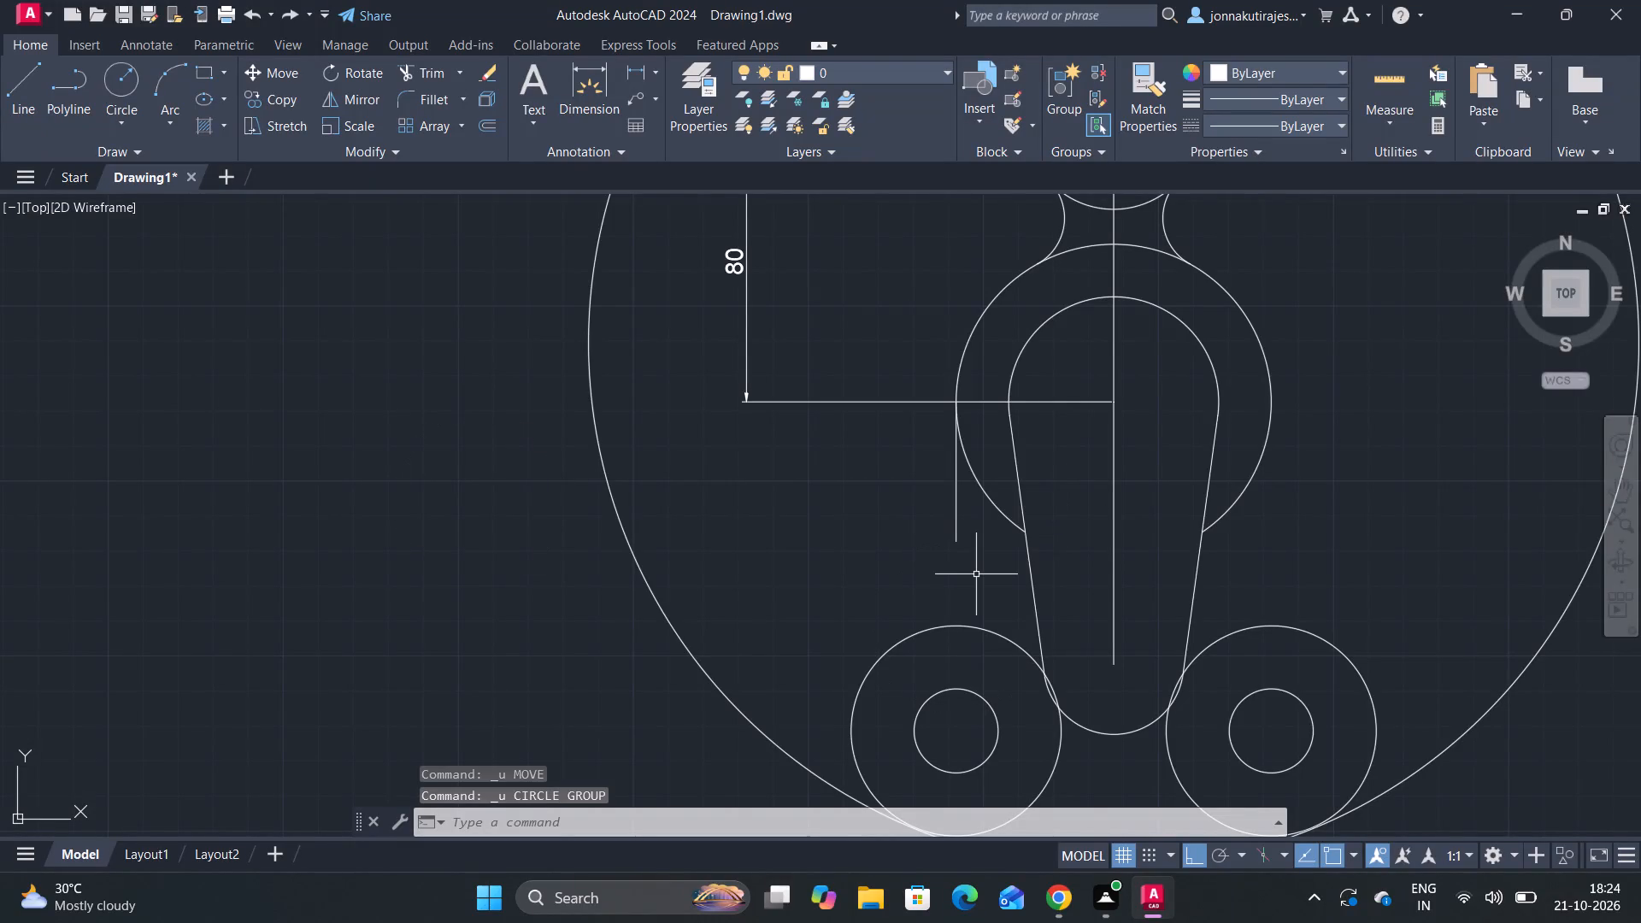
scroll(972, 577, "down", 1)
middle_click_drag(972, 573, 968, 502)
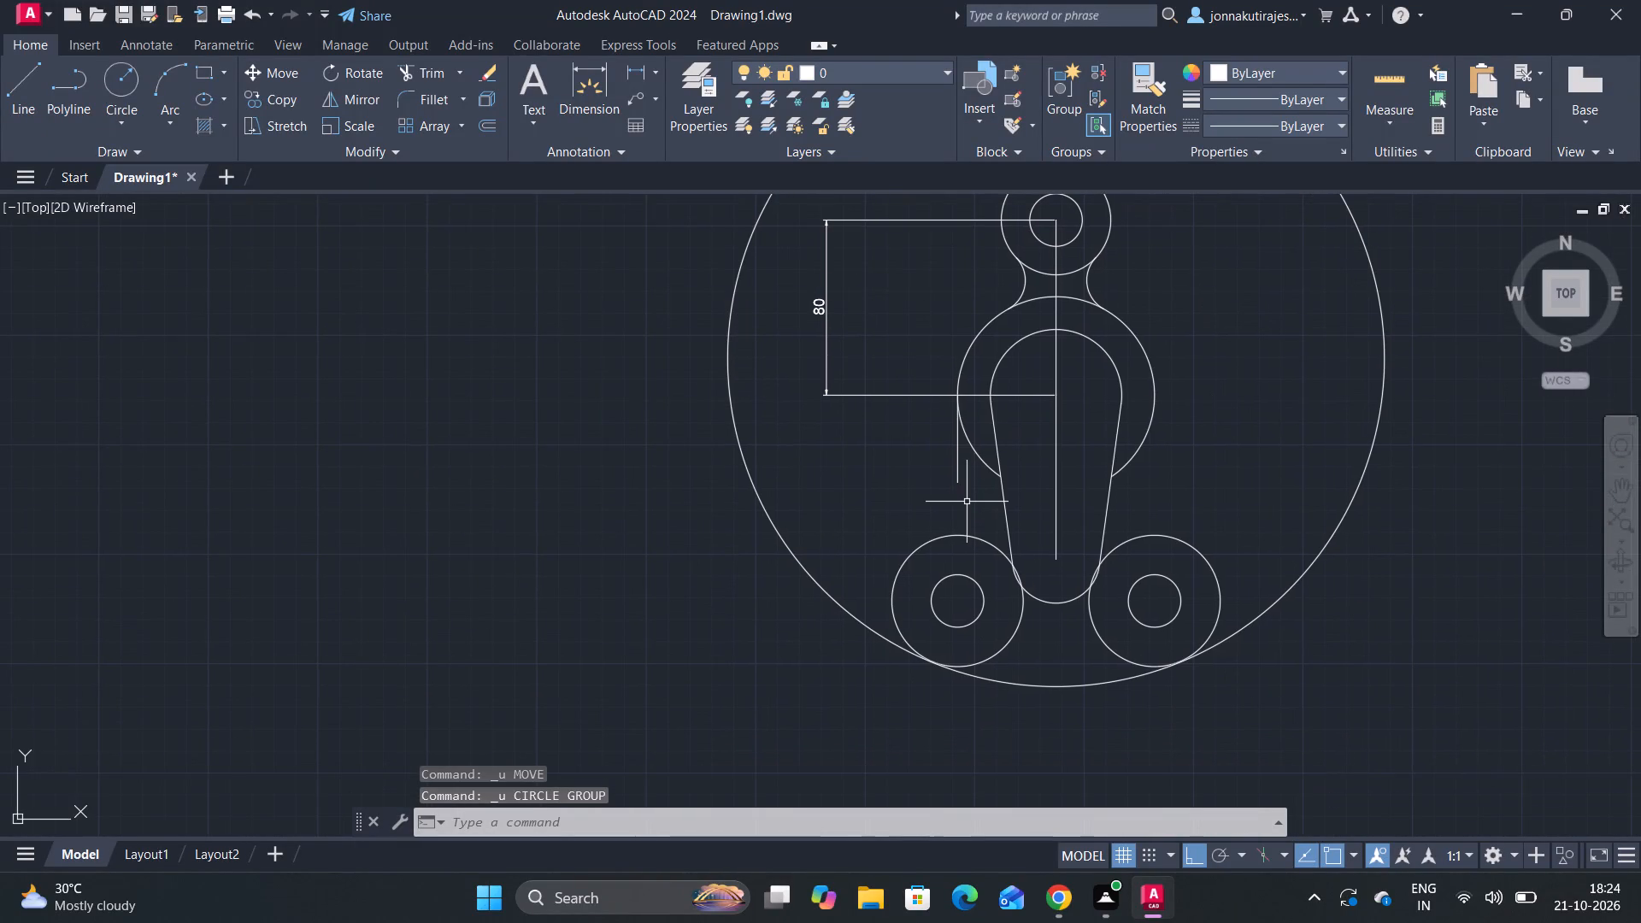
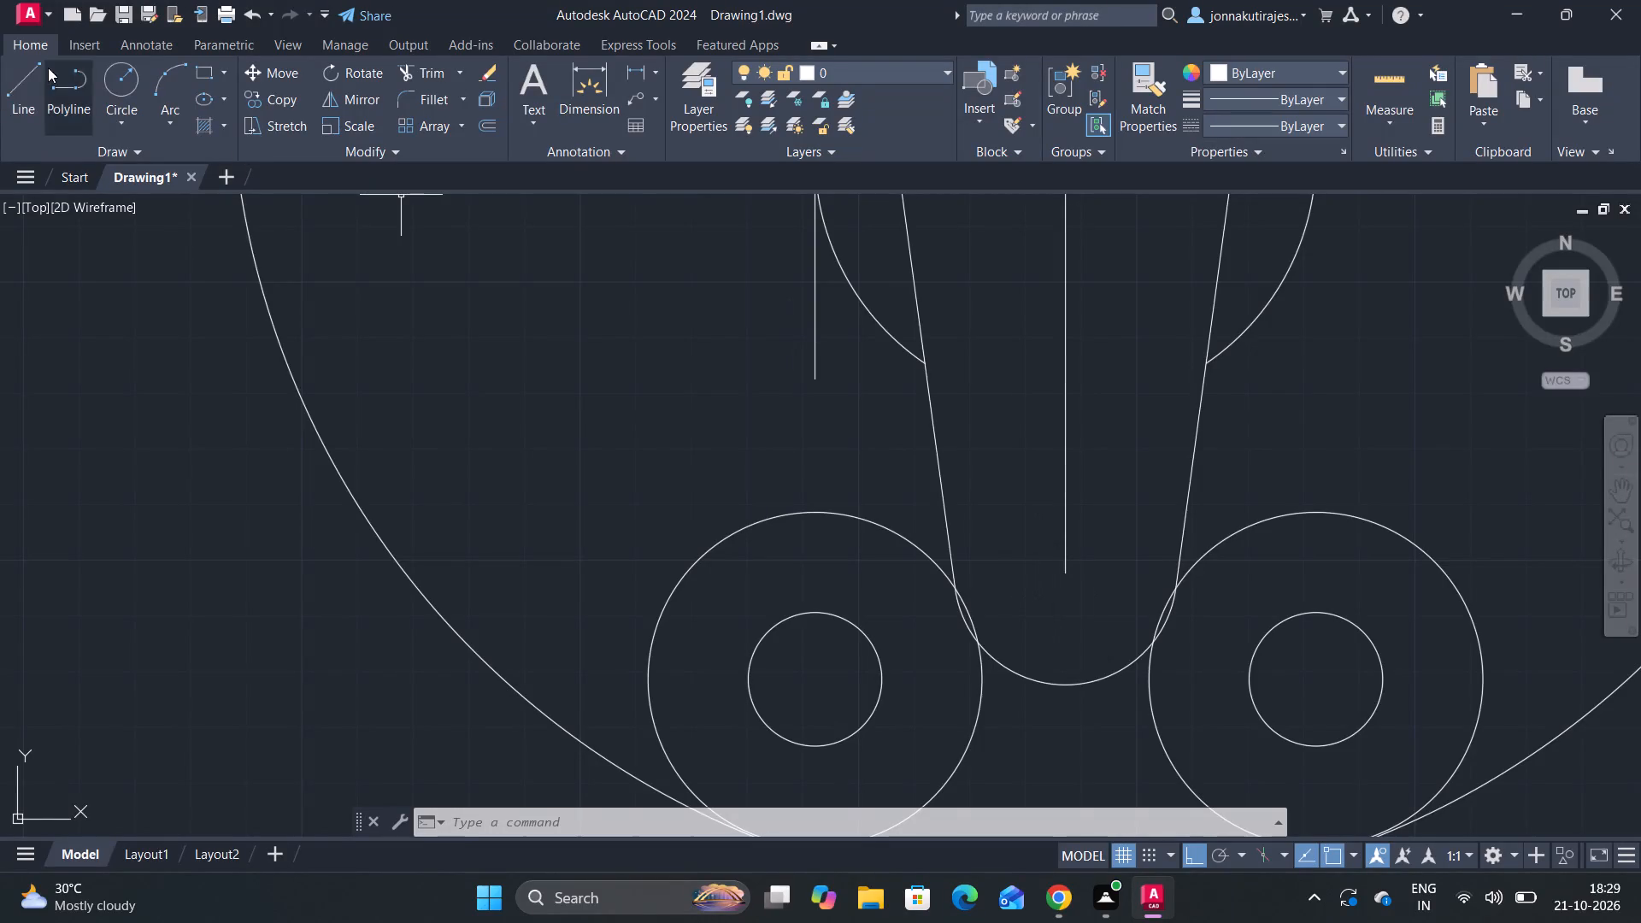
Draw a 17.5-unit line straight up from the vertical centre line's lower end, continuing with a 50-unit horizontal segment to the left.
left_click(21, 74)
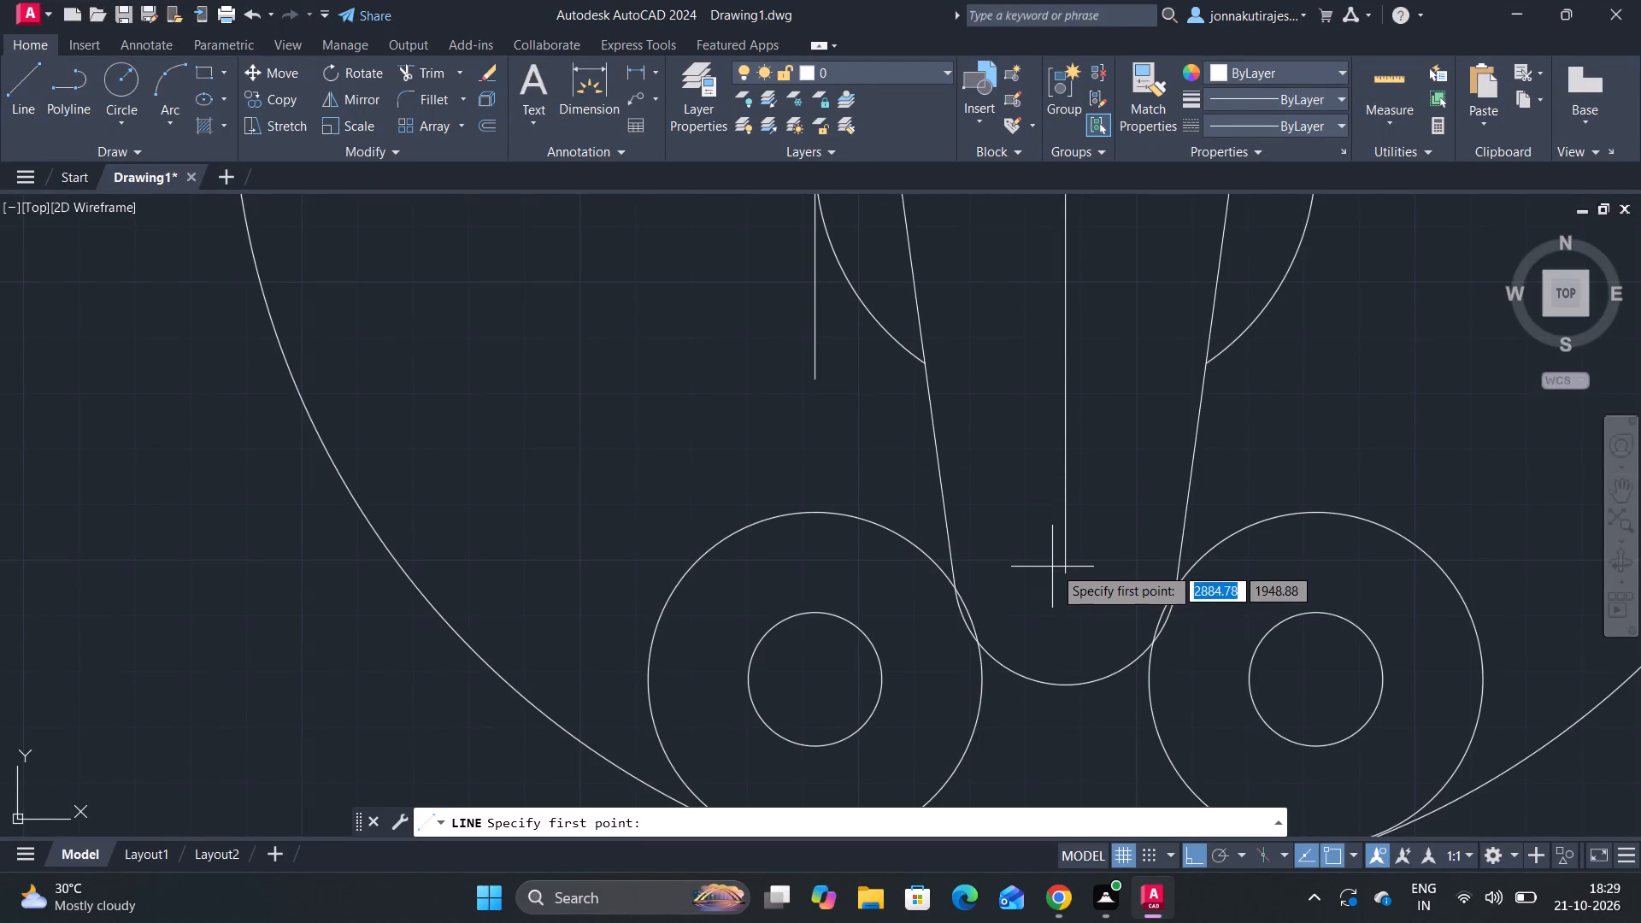
left_click(1072, 568)
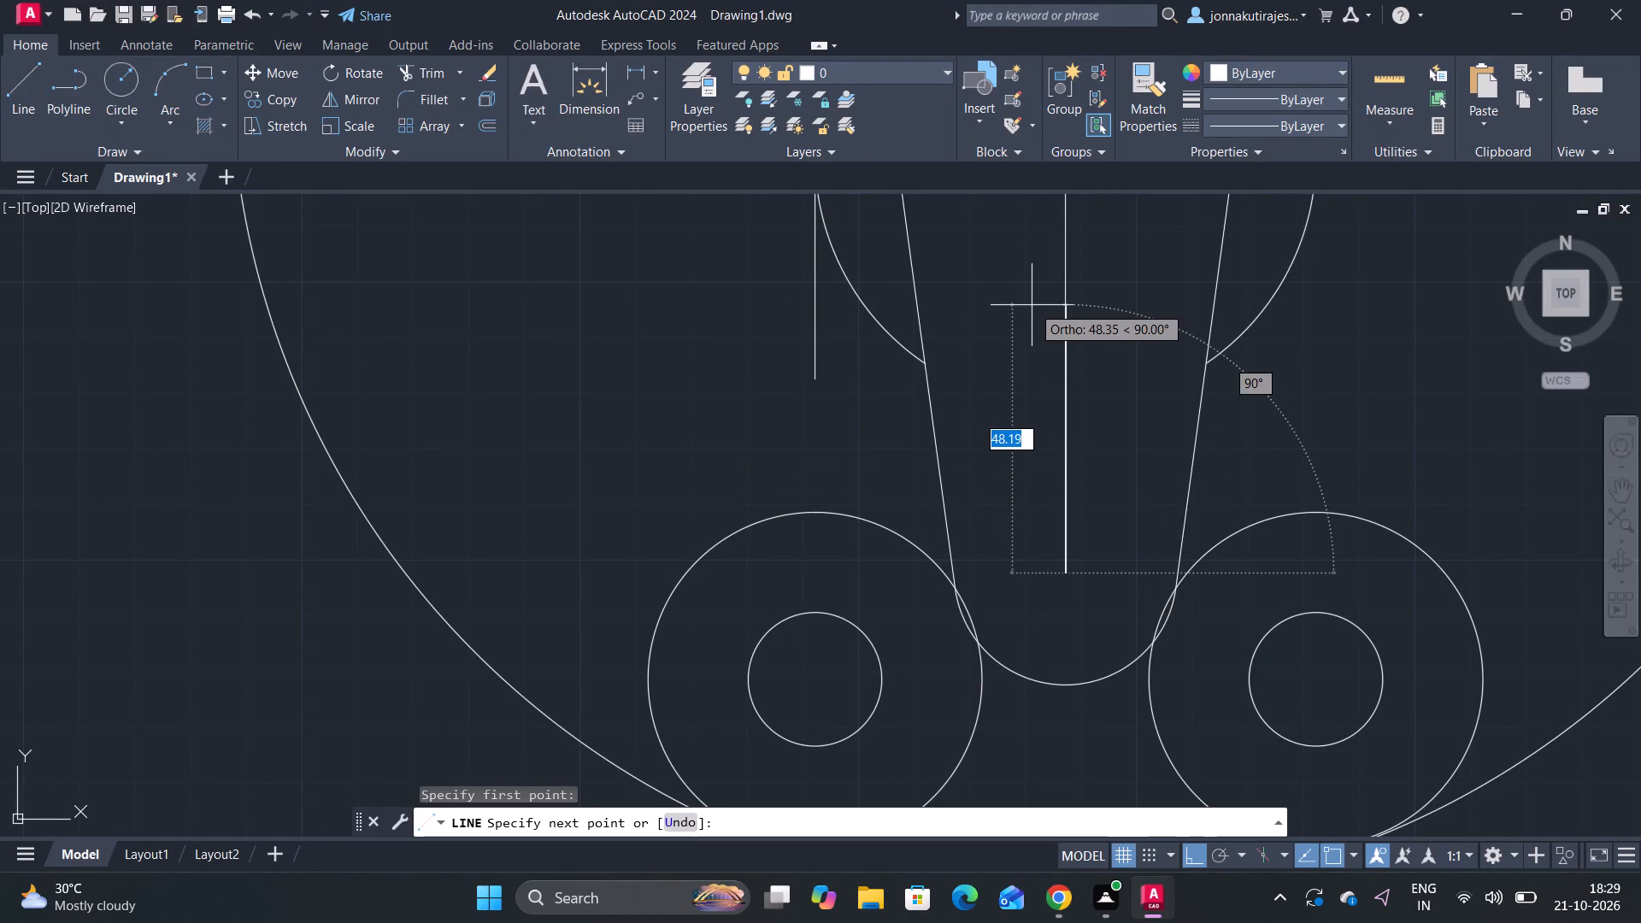
key("1")
type("7.5")
key("Return")
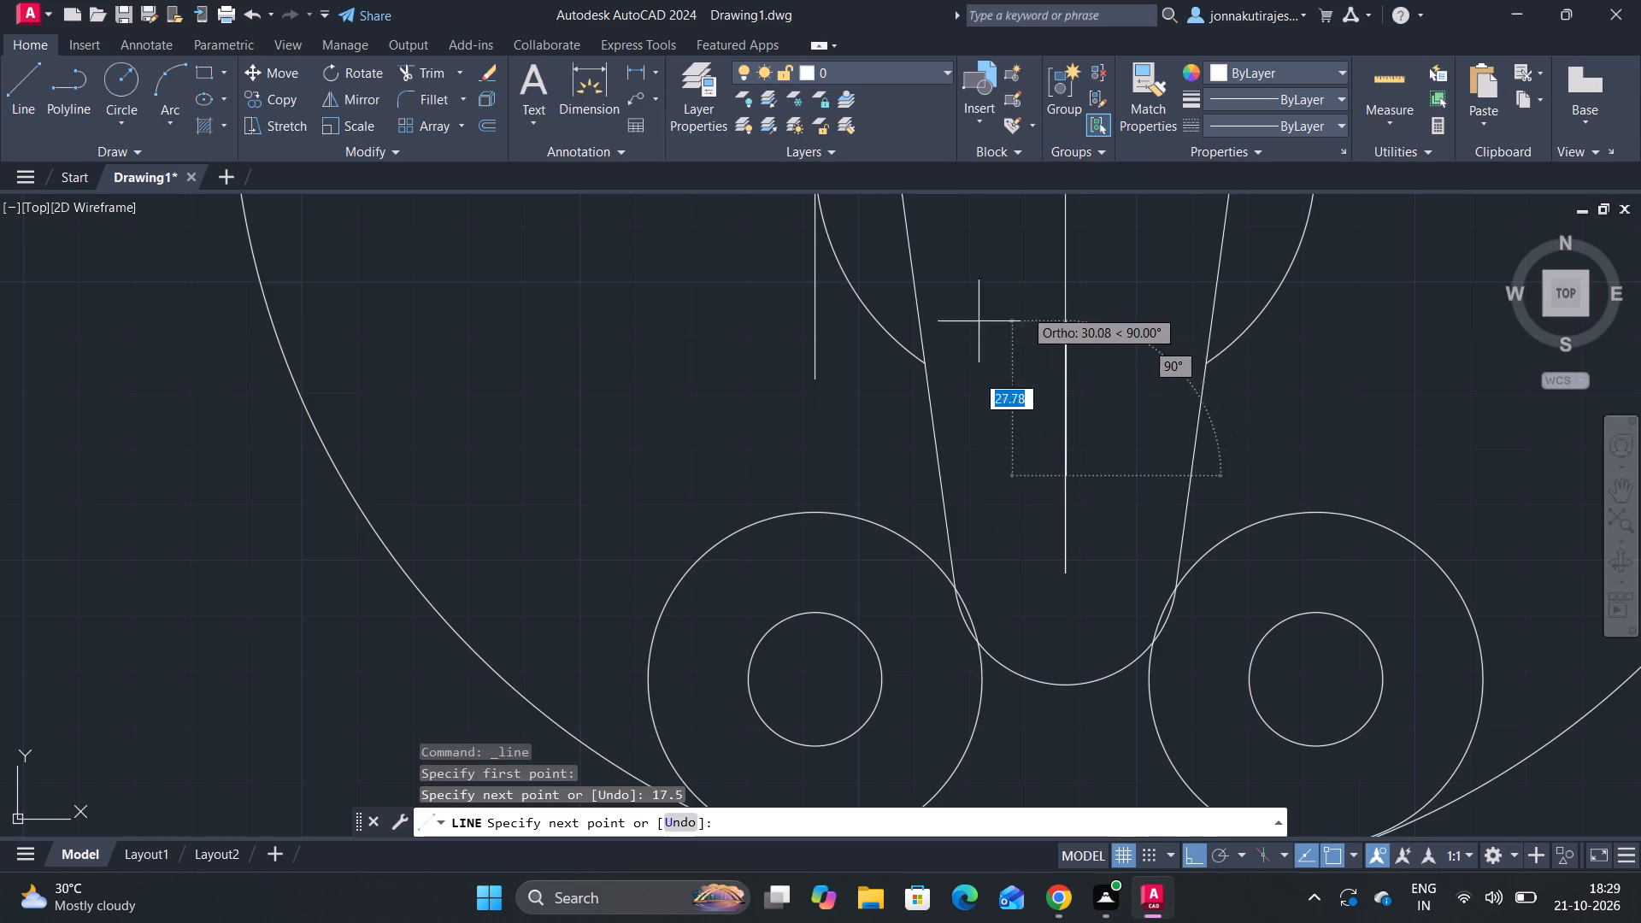
type("50")
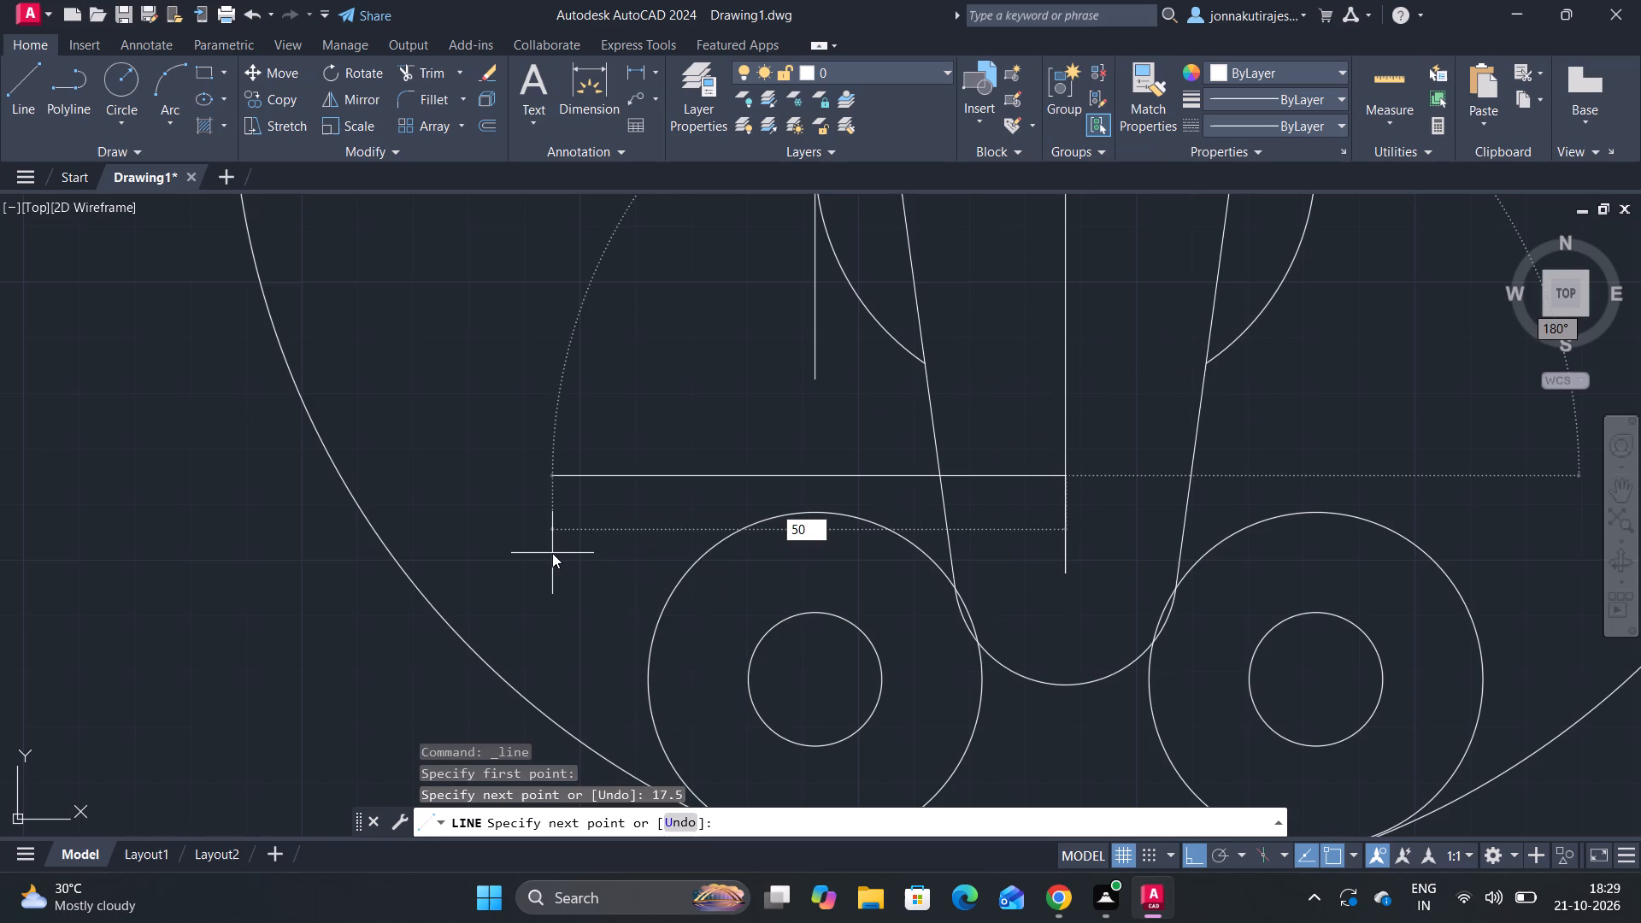
key("Return")
key("space")
Draw a 50-unit horizontal line to the right from the top of the 17.5-unit segment.
key("space")
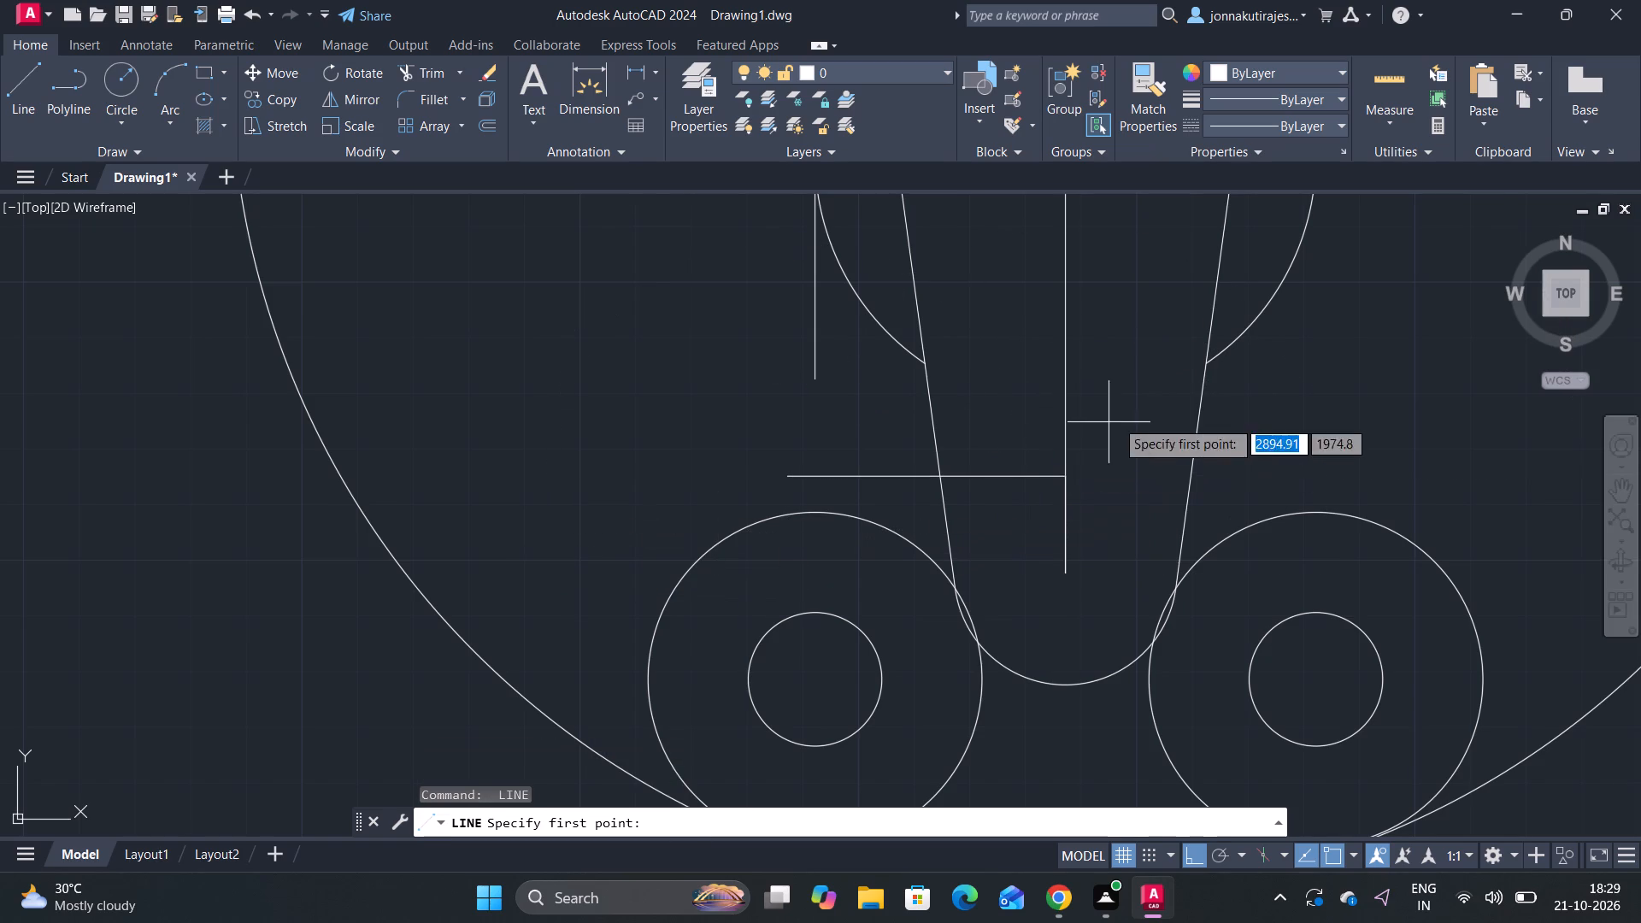
left_click(1066, 477)
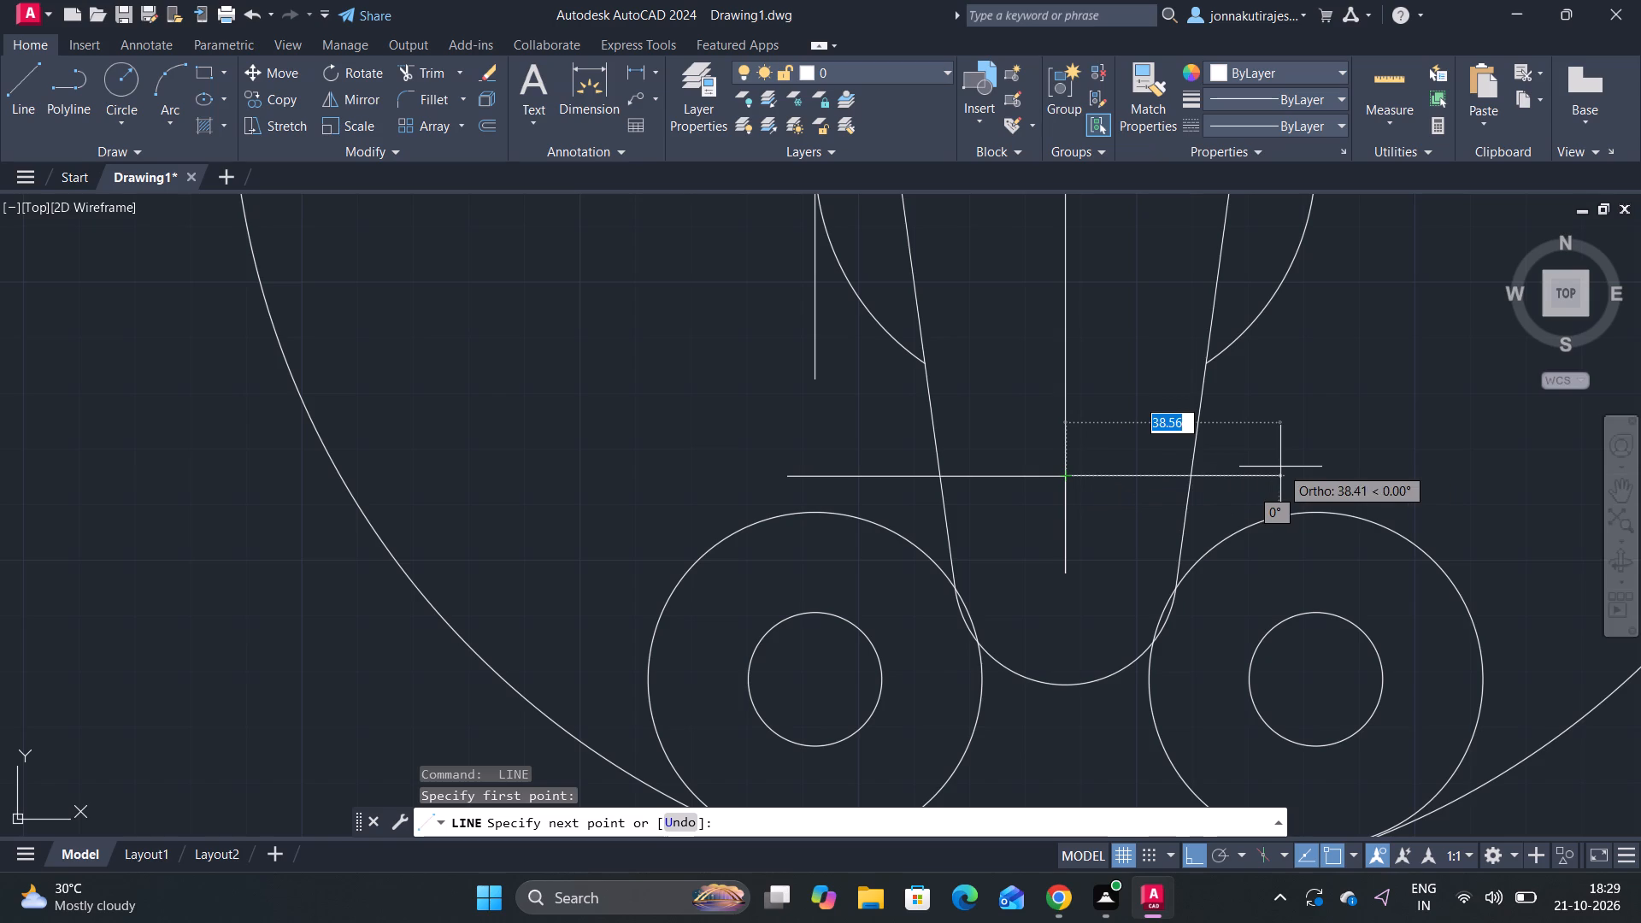
type("50")
key("Return")
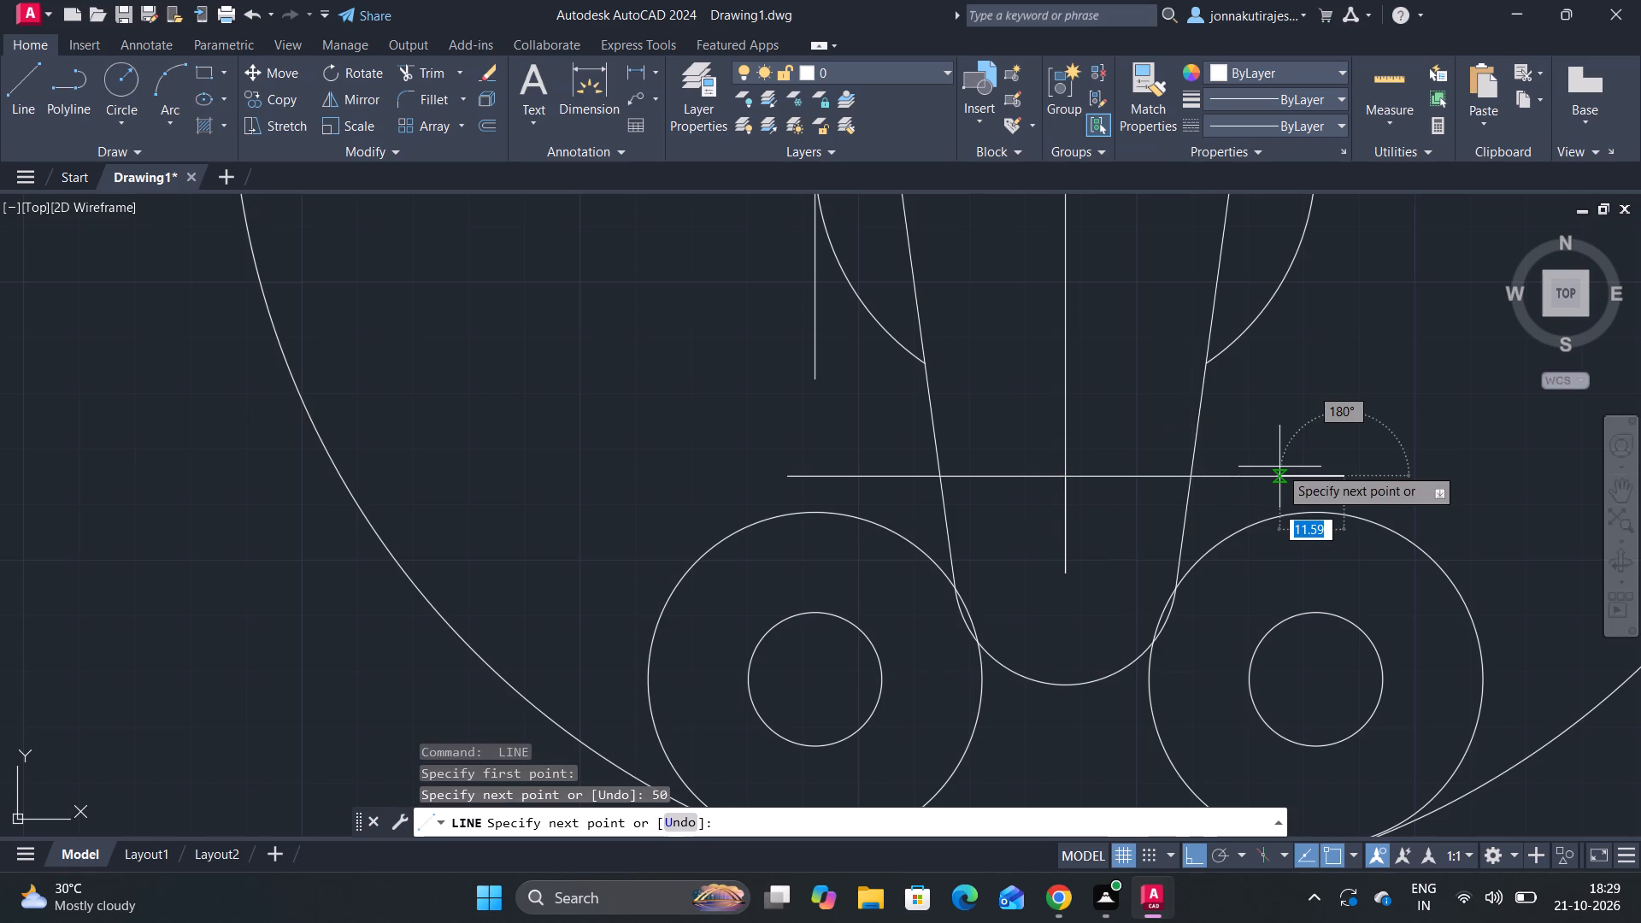
key("Escape")
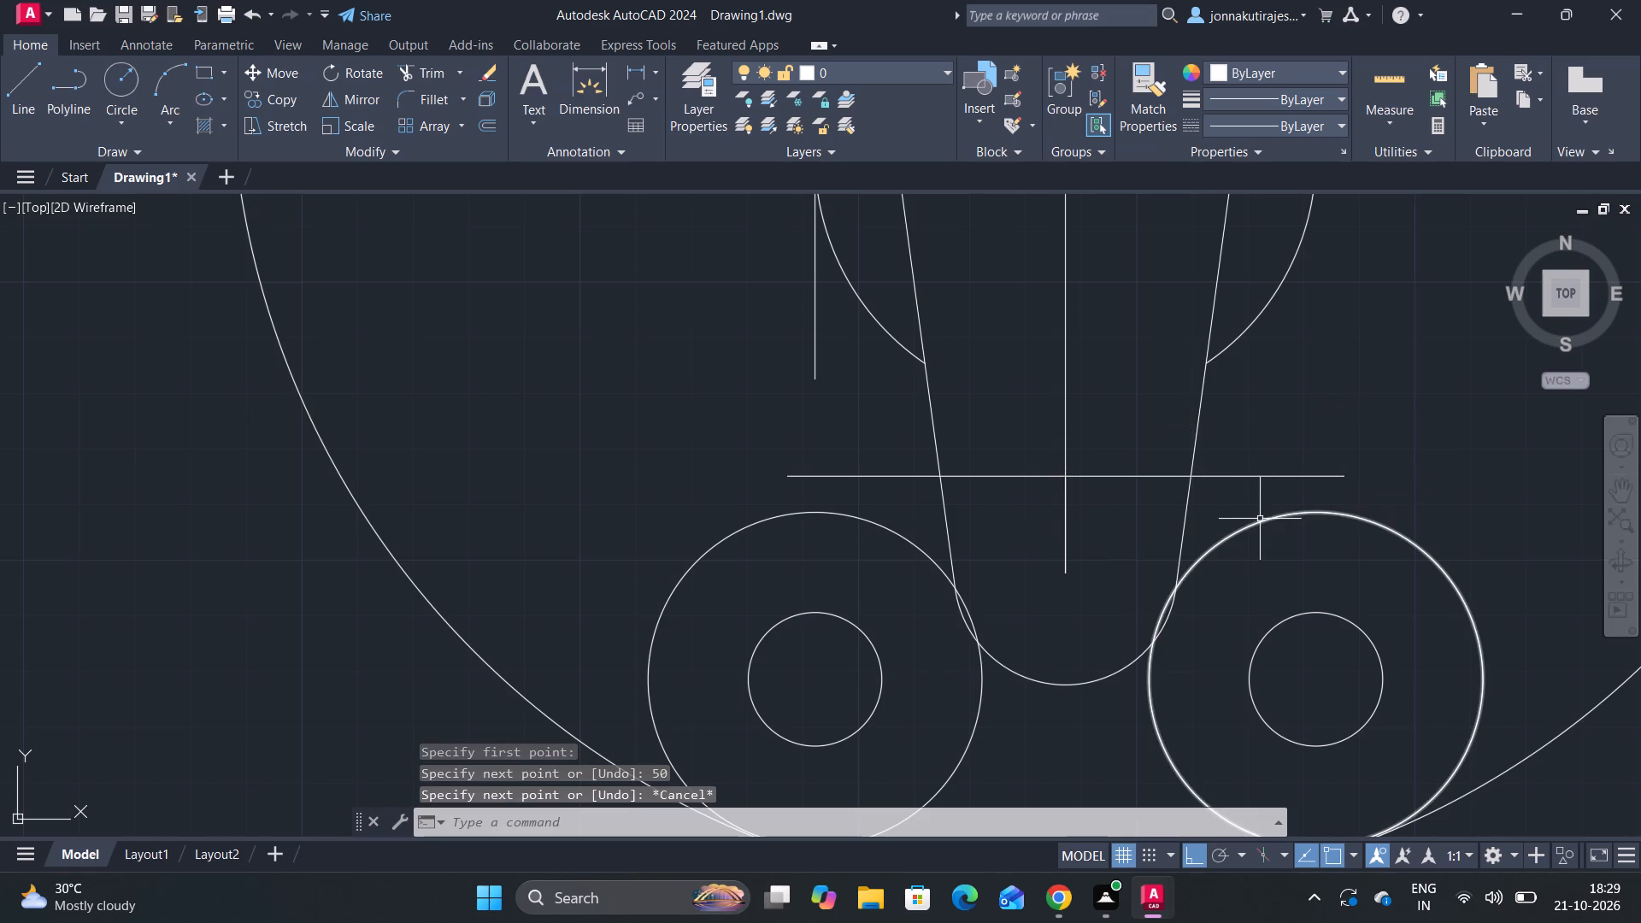
Draw radius-24 circles centred on the two outer ends of the 50-unit horizontal lines.
left_click(128, 89)
scroll(762, 474, "up", 1)
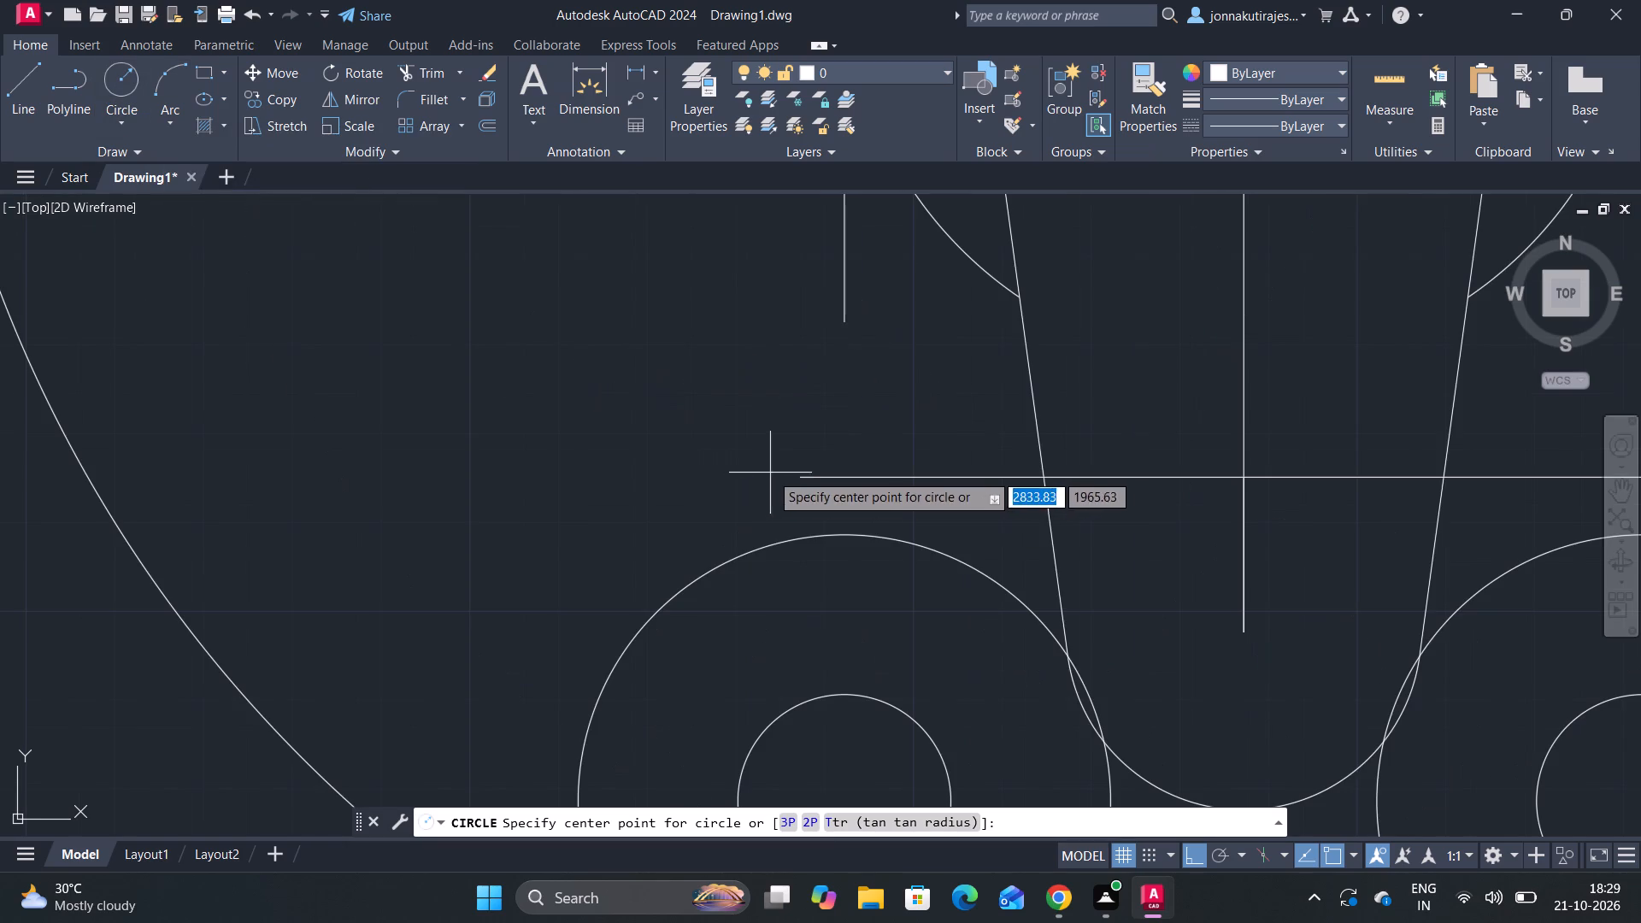
left_click(801, 478)
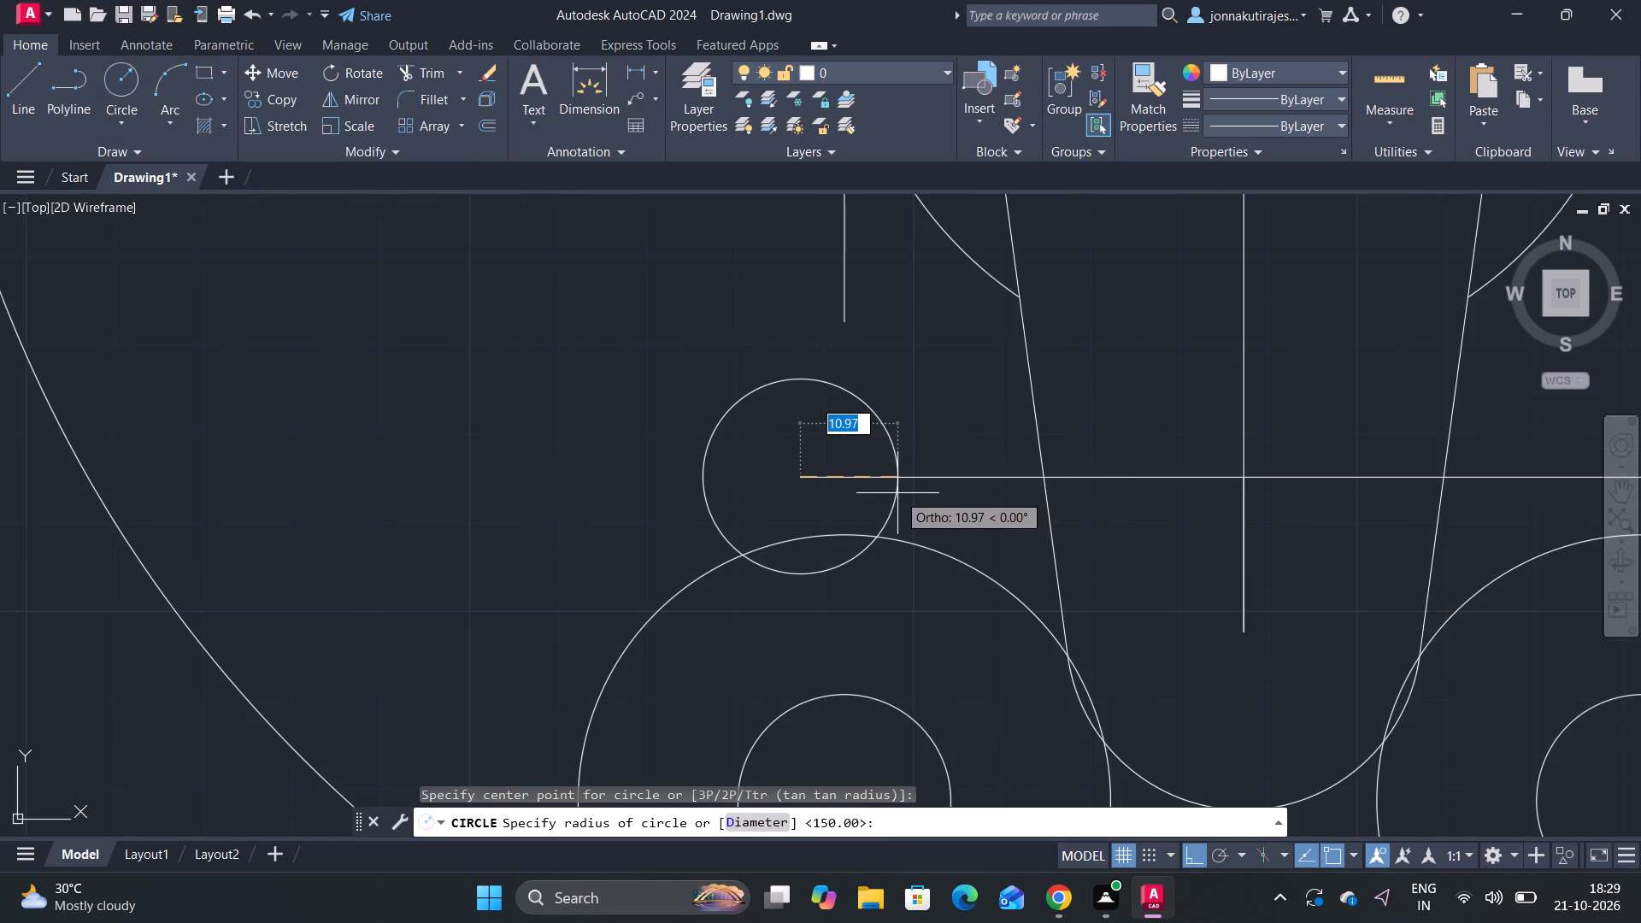
type("24")
key("Return")
key("space")
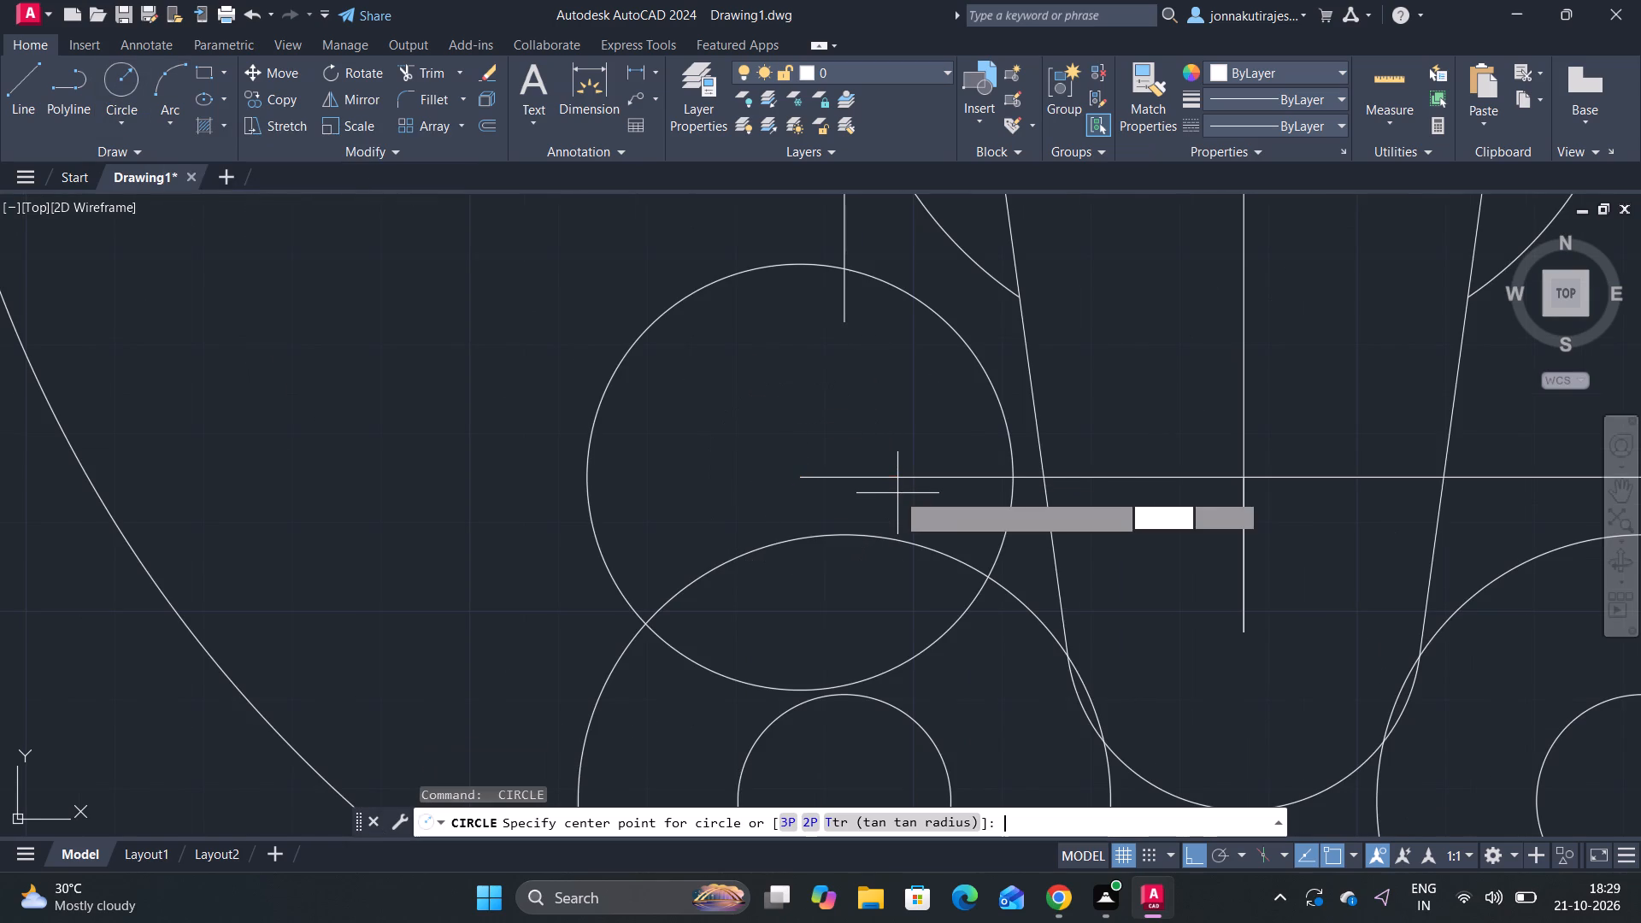
scroll(898, 494, "down", 2)
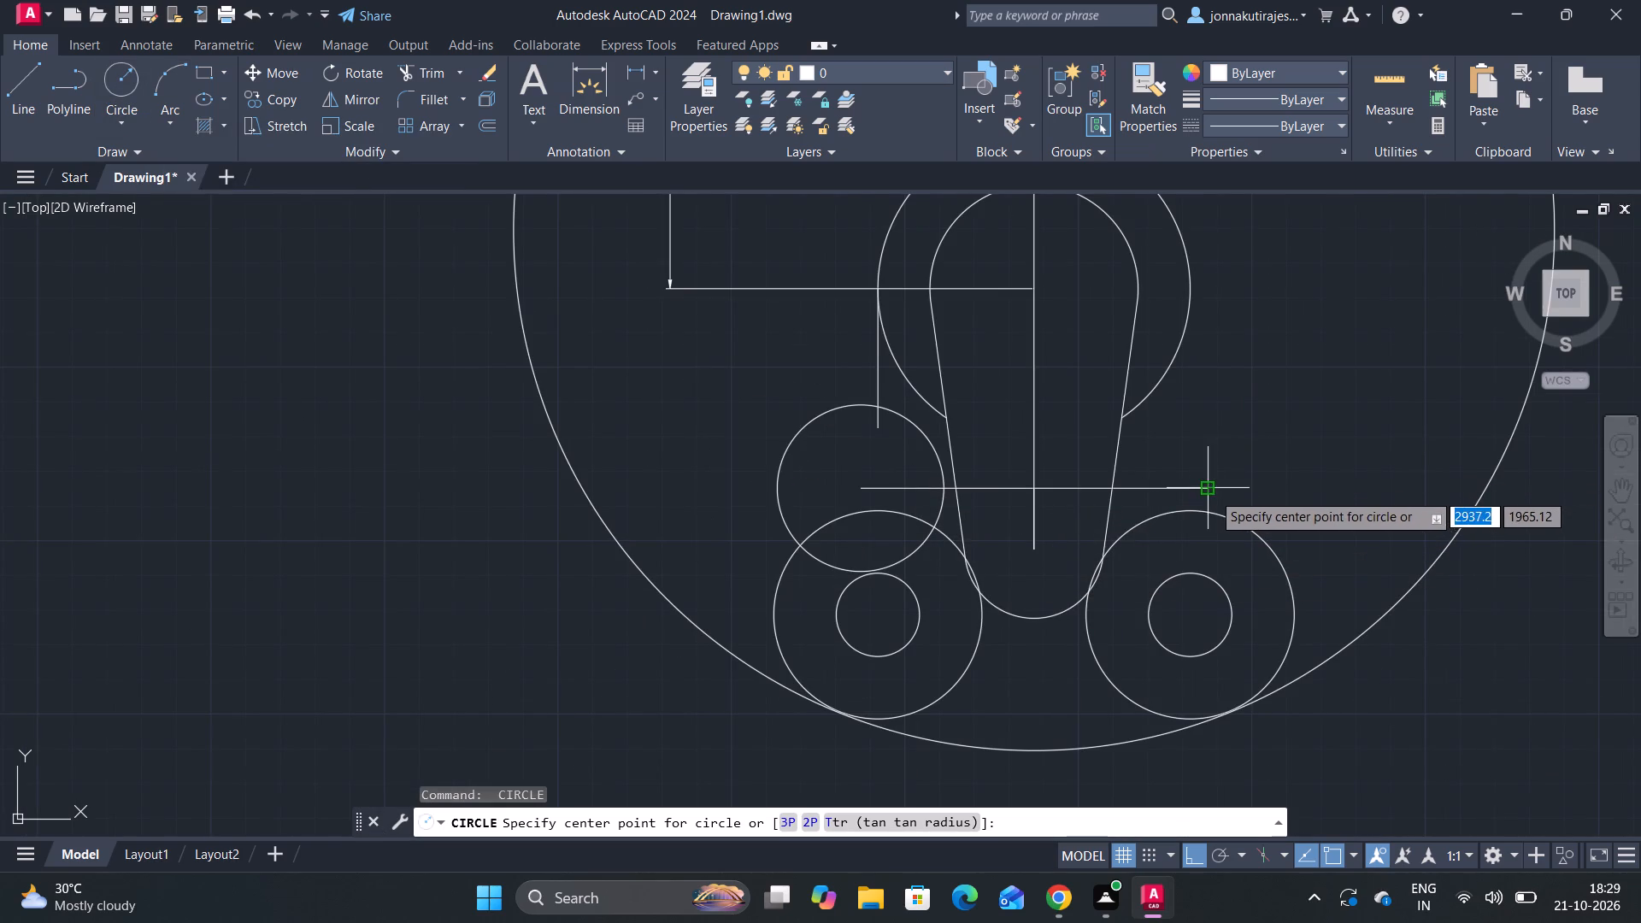
left_click(1212, 491)
type("24")
key("Return")
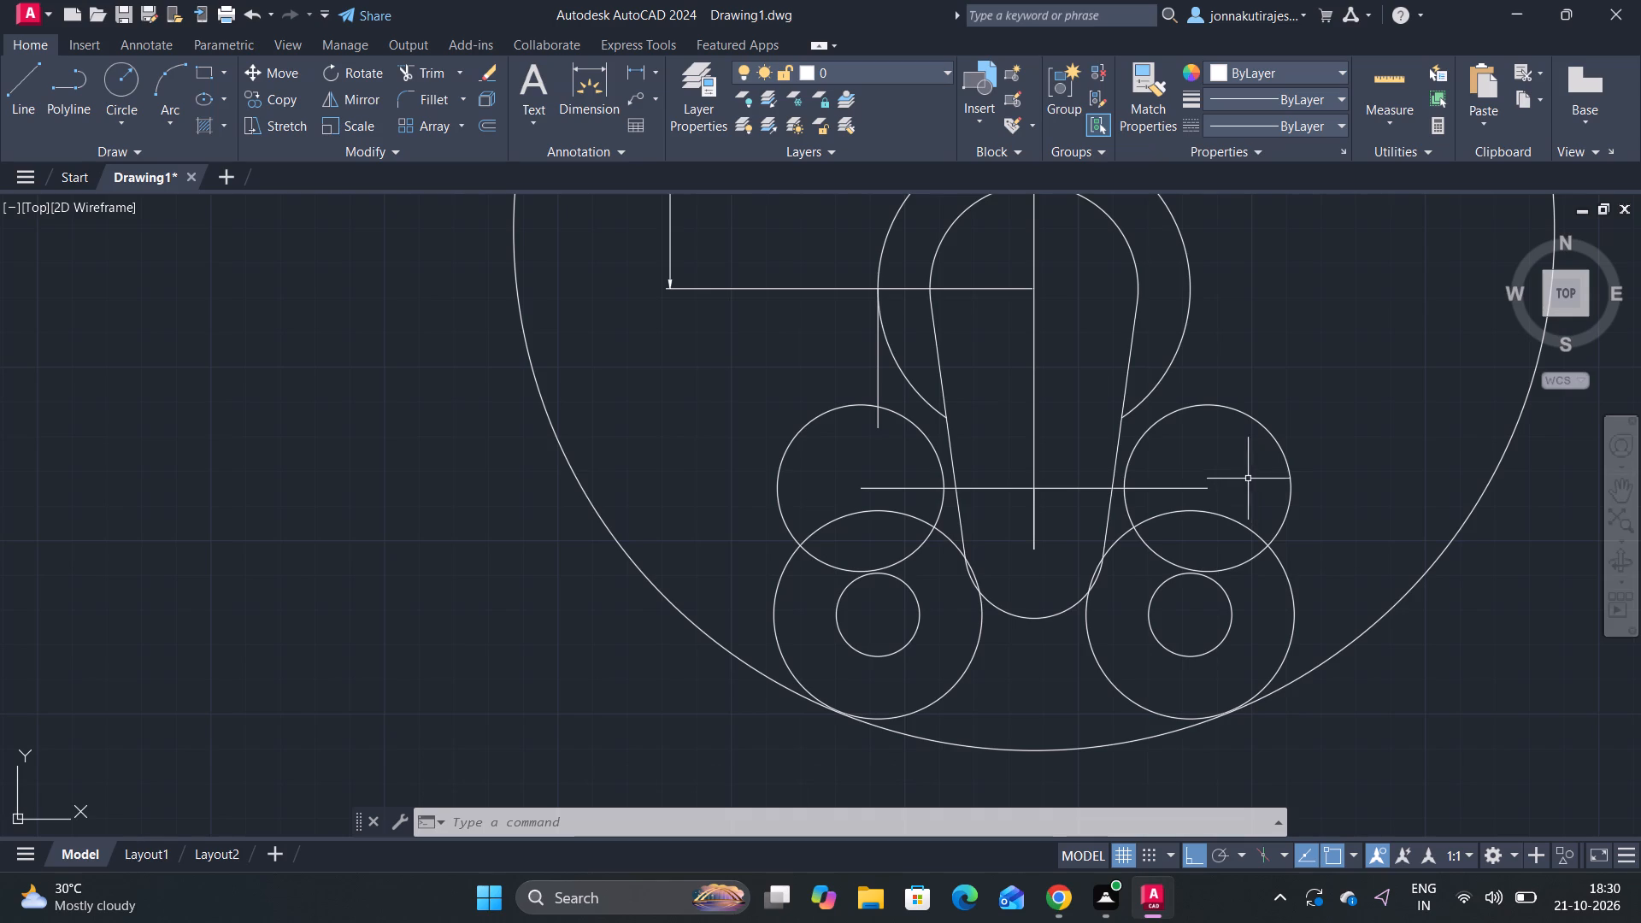
Fillet the middle outer arc to the left and right radius-24 circles with radius 16.
left_click(424, 95)
left_click(815, 815)
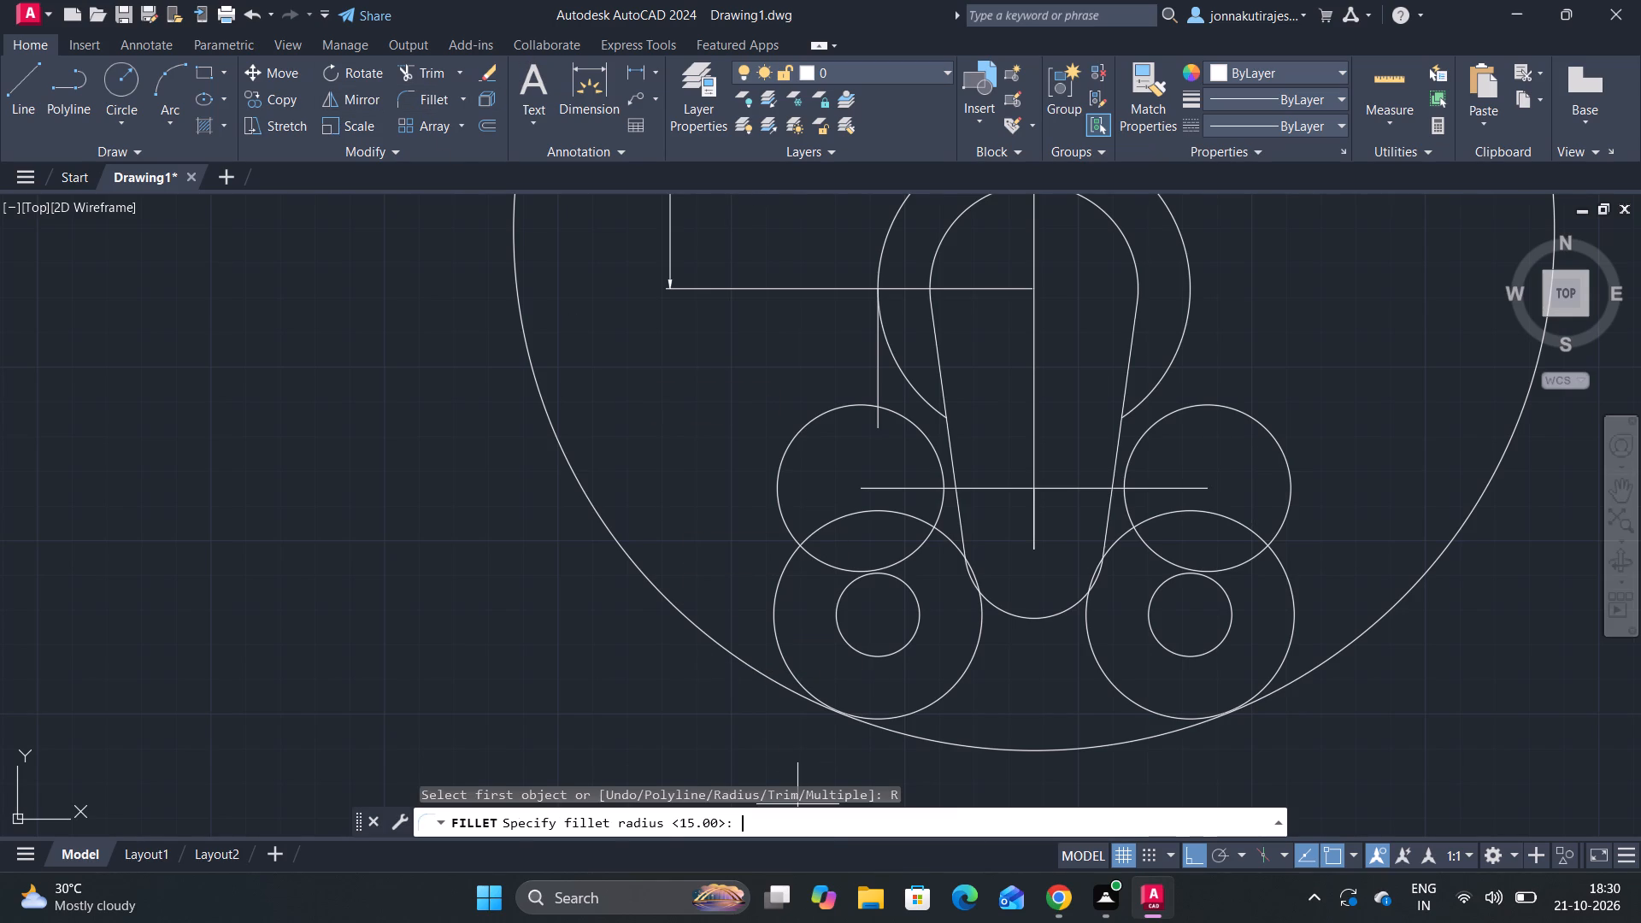
type("16")
key("Return")
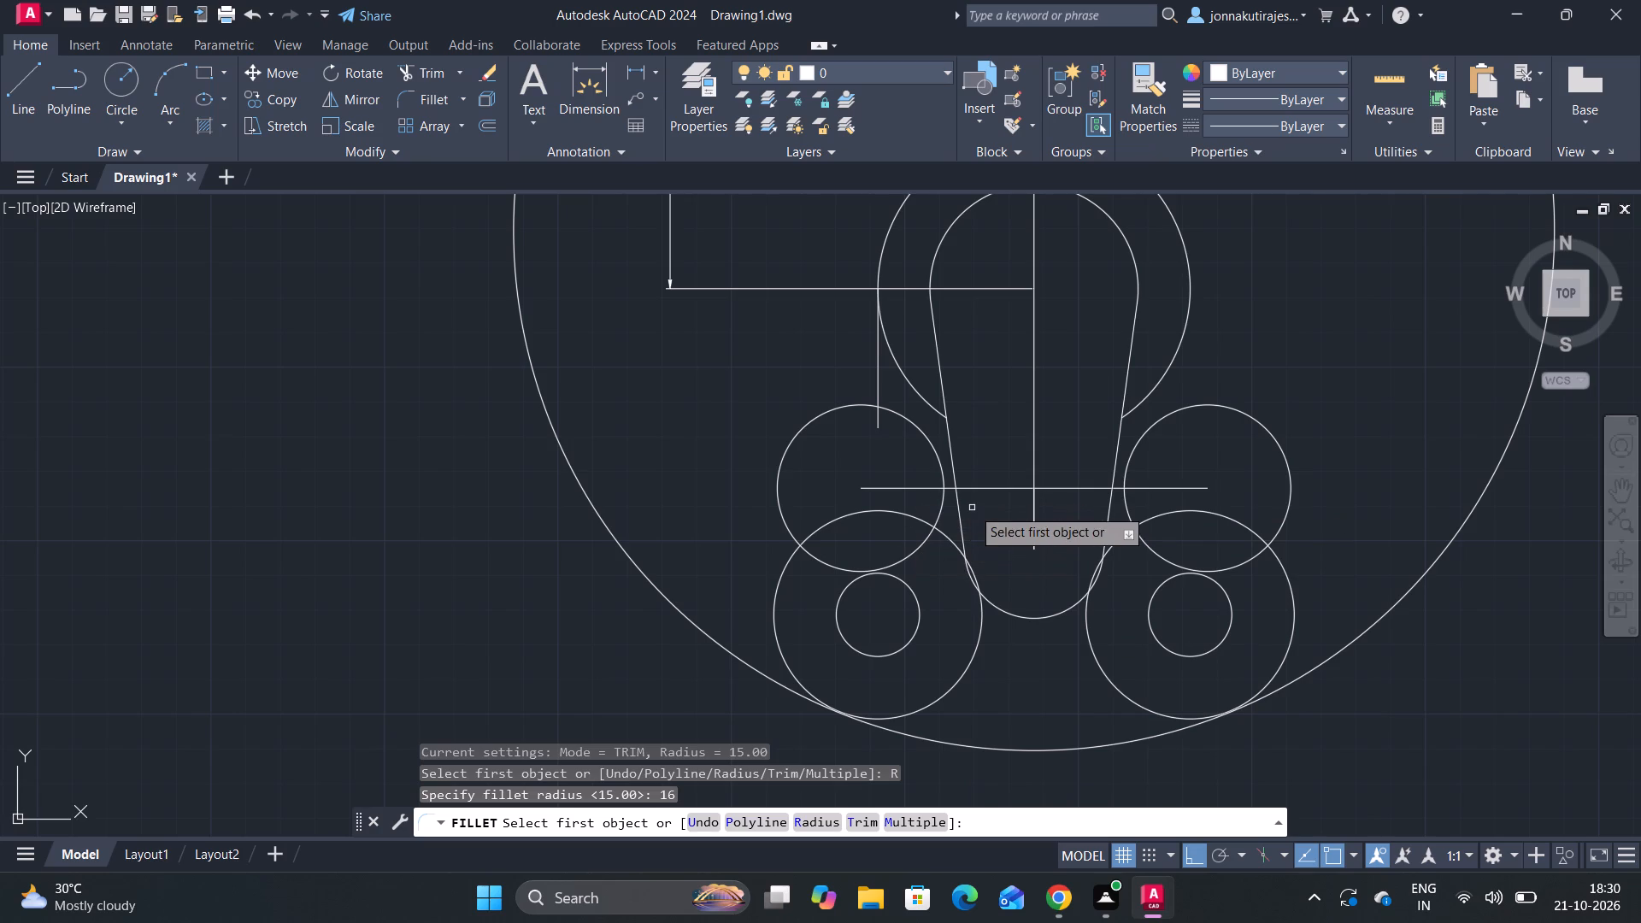
left_click(911, 421)
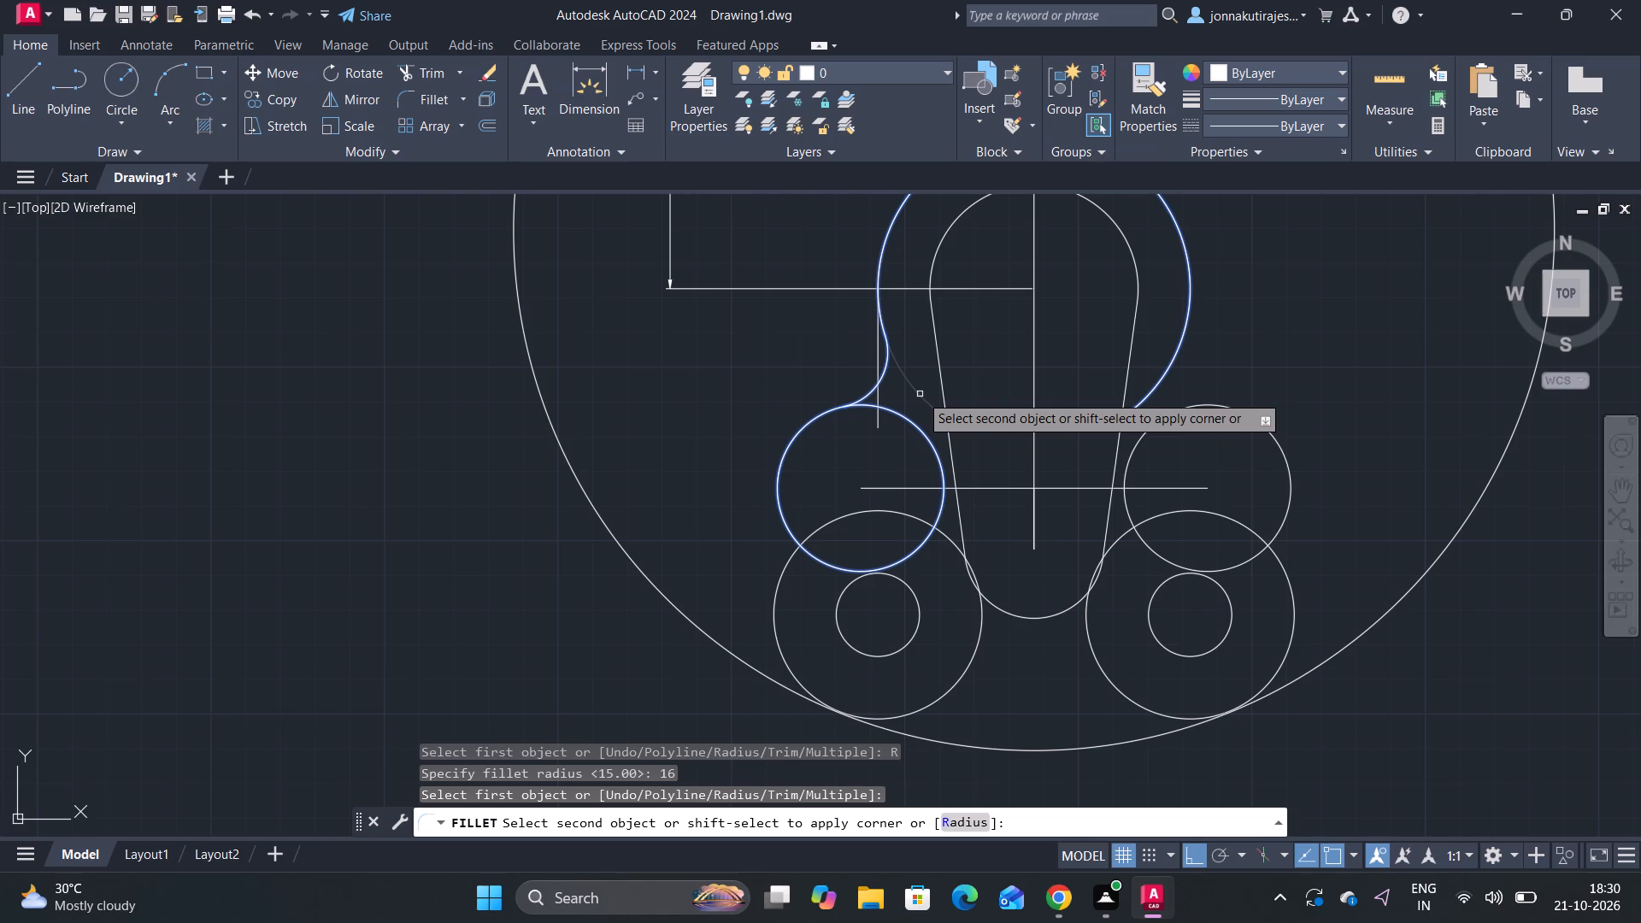
left_click(920, 394)
key("space")
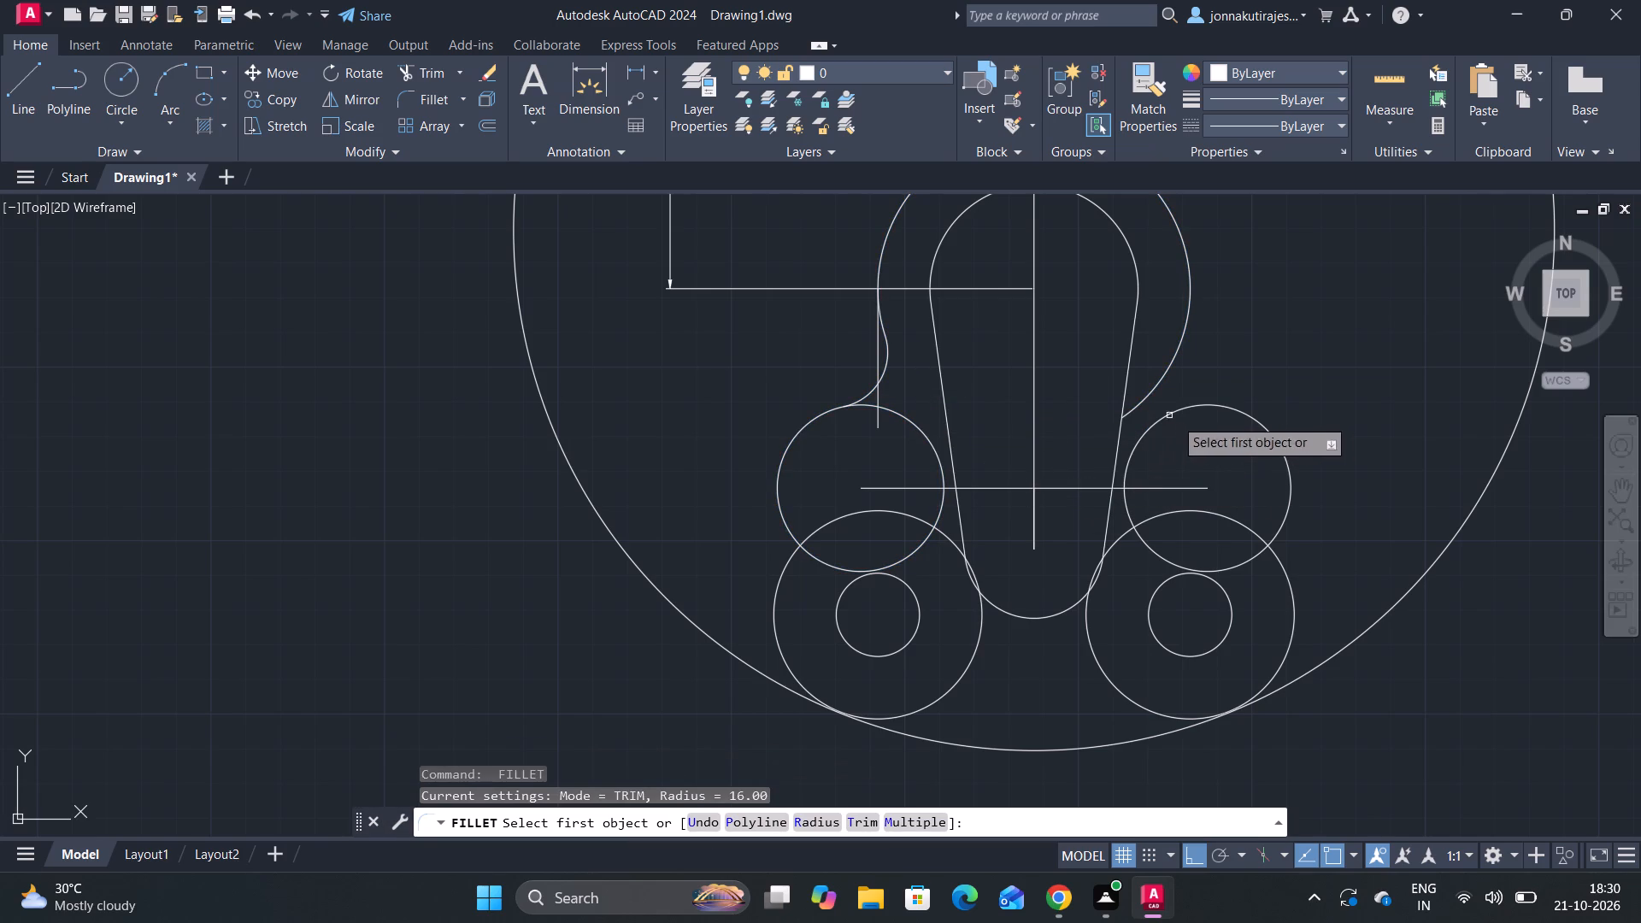
left_click(1186, 409)
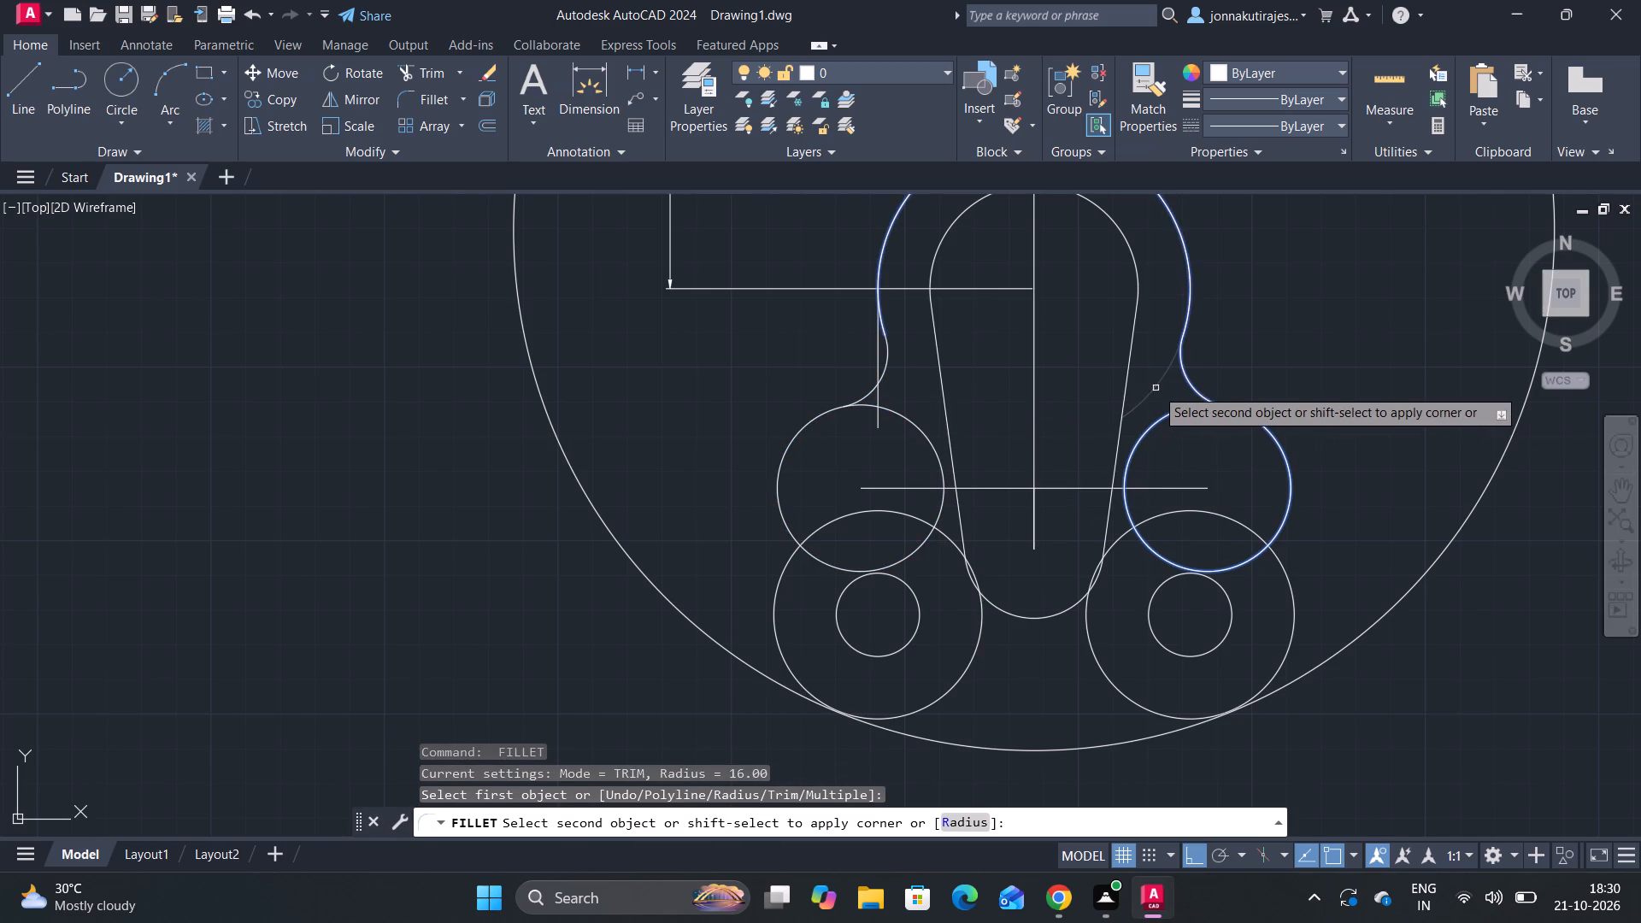
left_click(1156, 387)
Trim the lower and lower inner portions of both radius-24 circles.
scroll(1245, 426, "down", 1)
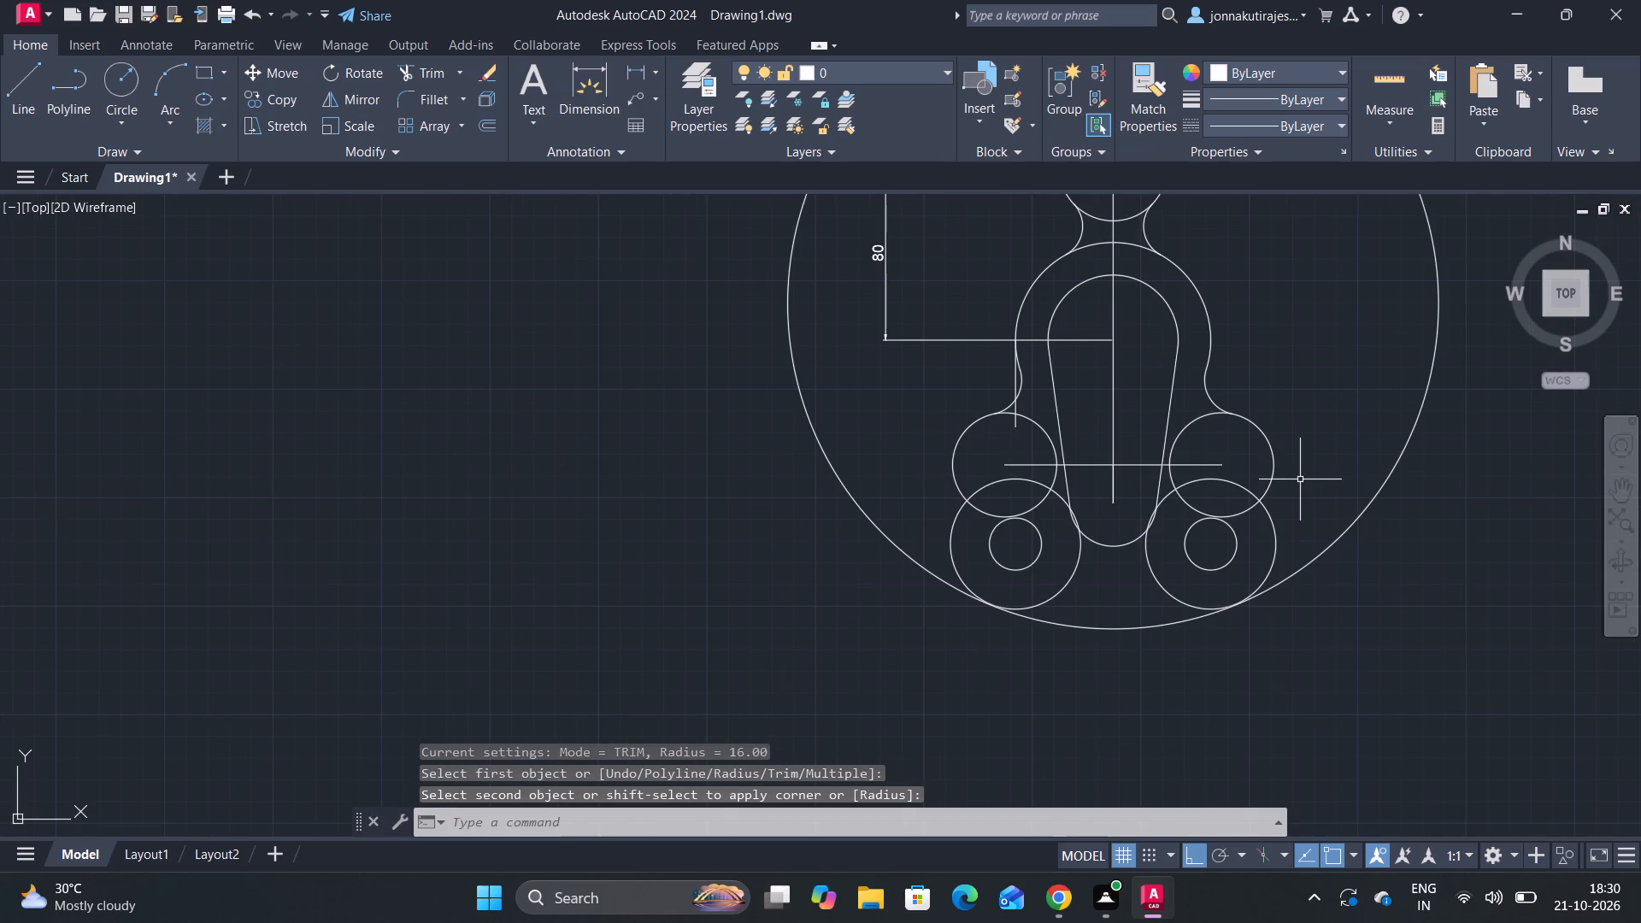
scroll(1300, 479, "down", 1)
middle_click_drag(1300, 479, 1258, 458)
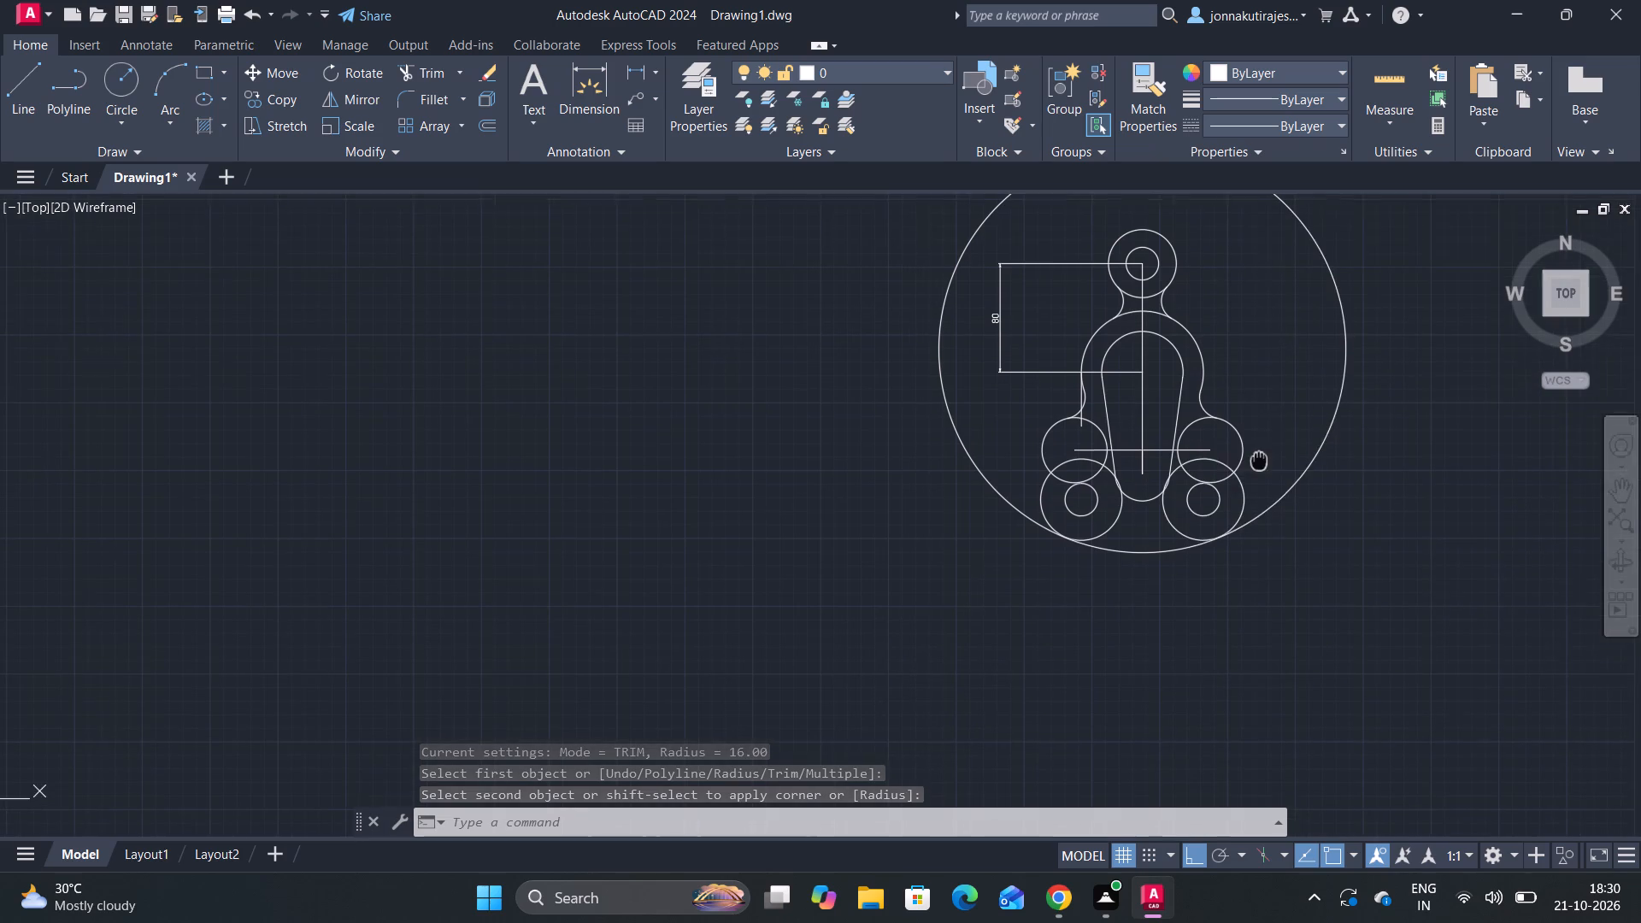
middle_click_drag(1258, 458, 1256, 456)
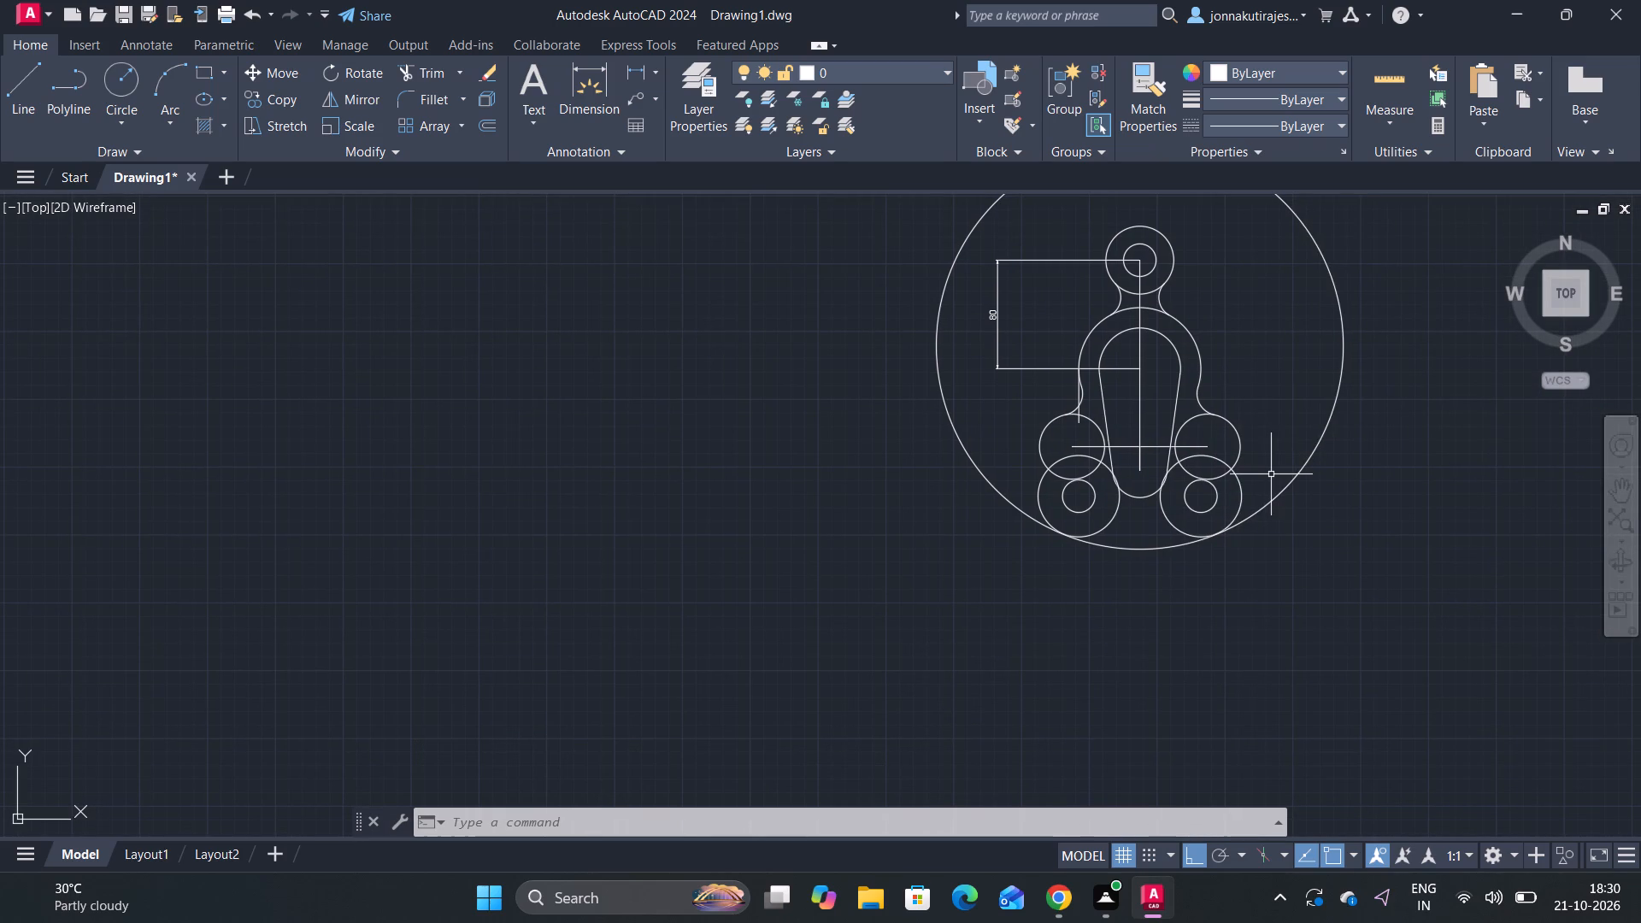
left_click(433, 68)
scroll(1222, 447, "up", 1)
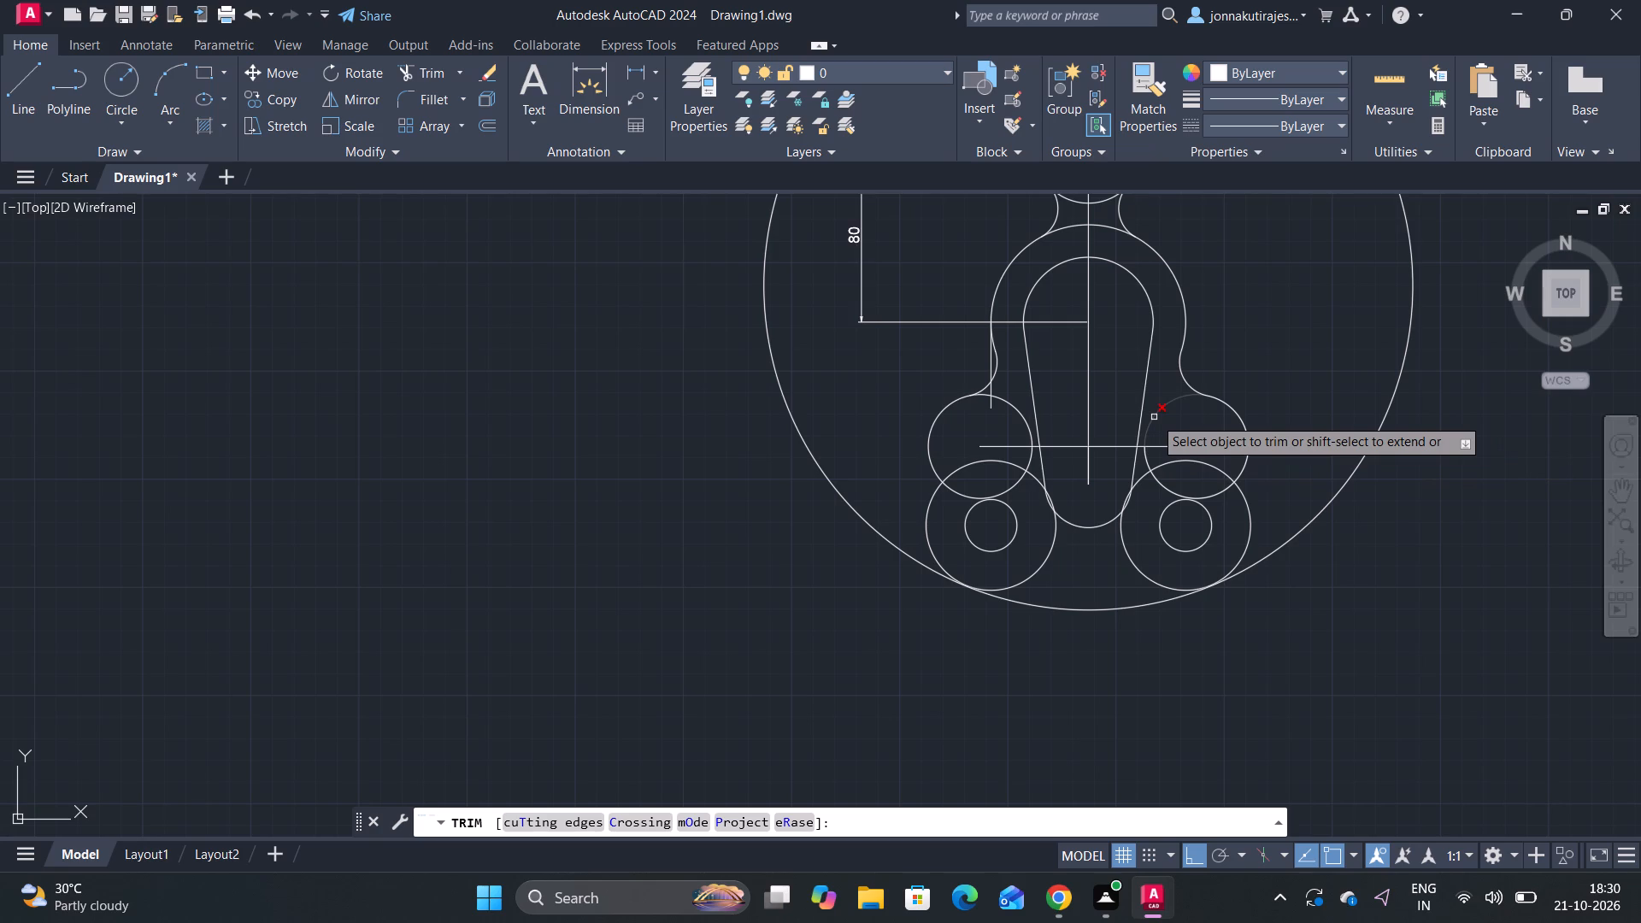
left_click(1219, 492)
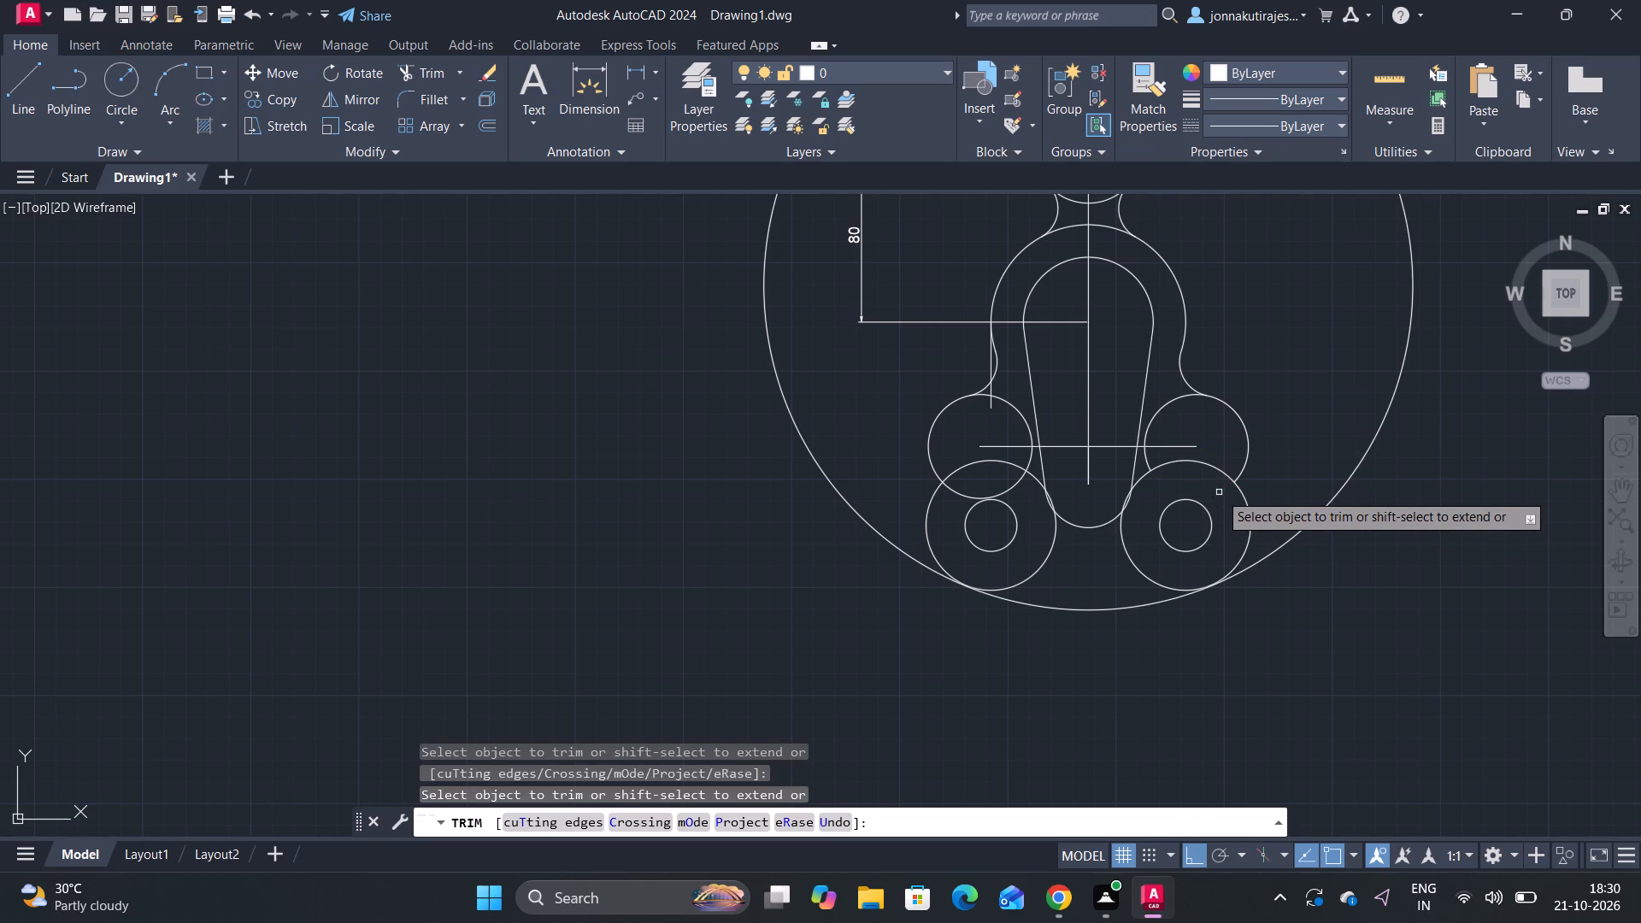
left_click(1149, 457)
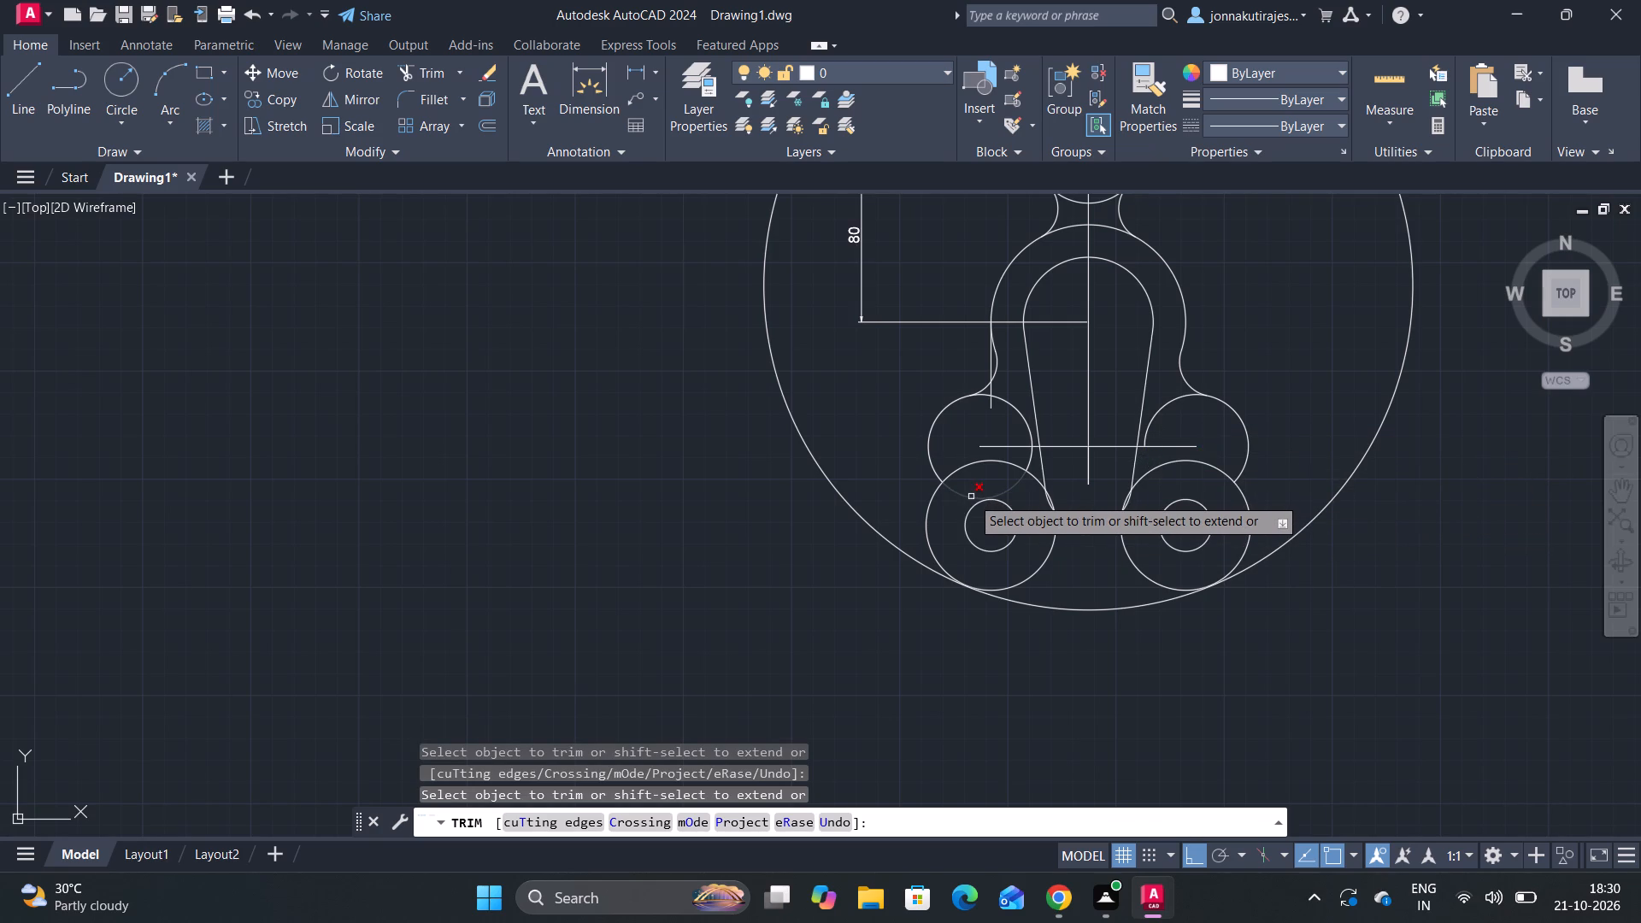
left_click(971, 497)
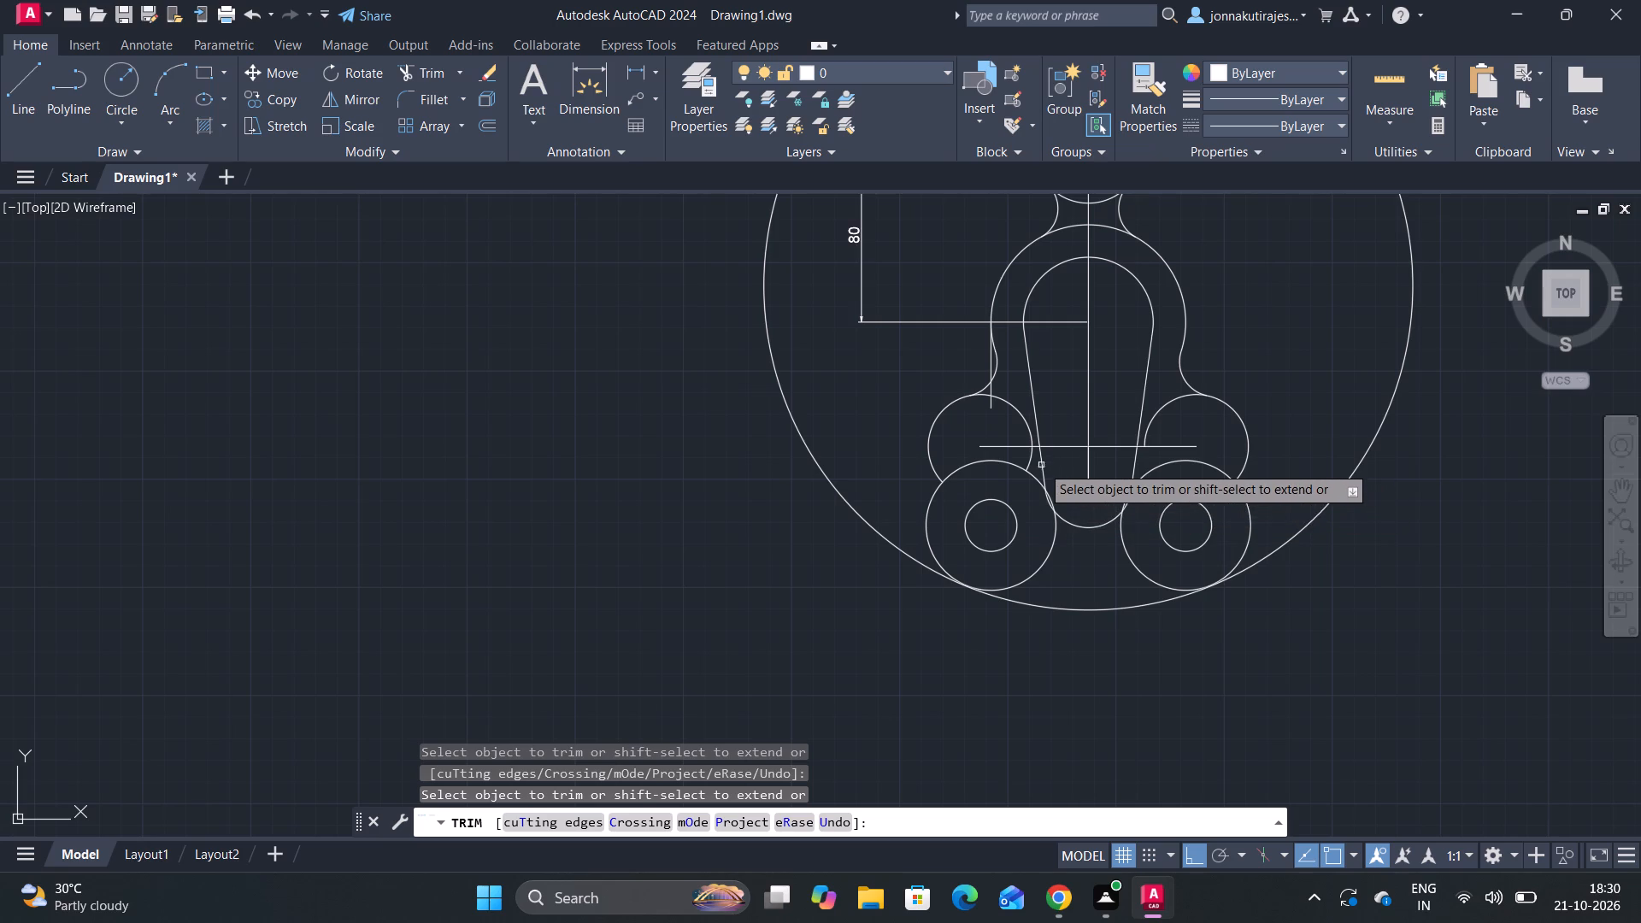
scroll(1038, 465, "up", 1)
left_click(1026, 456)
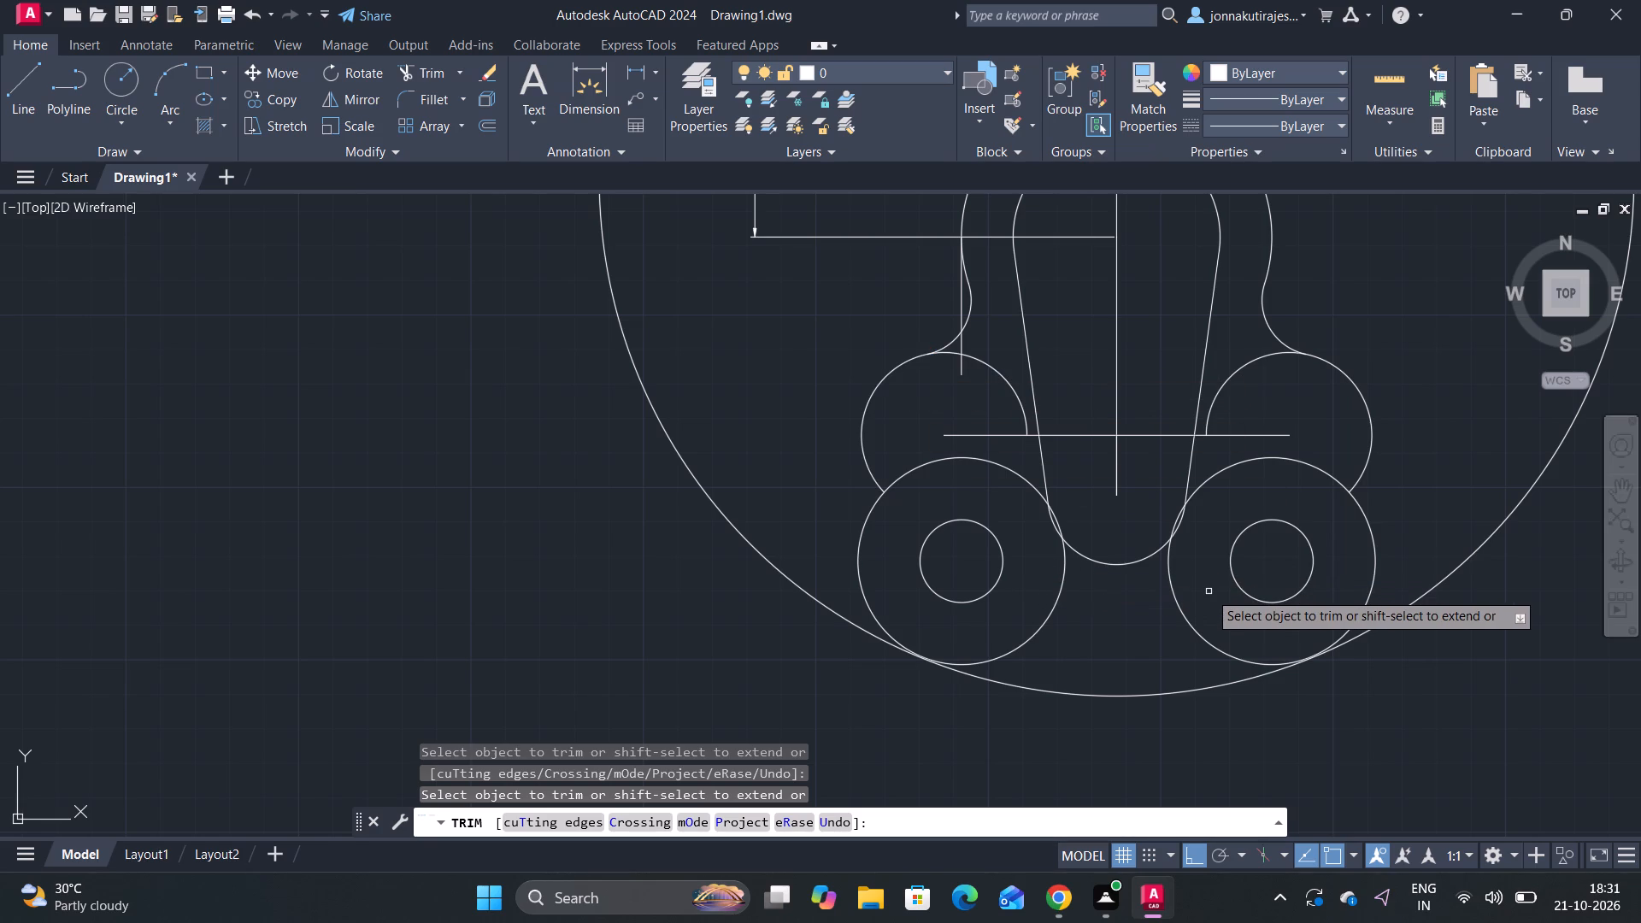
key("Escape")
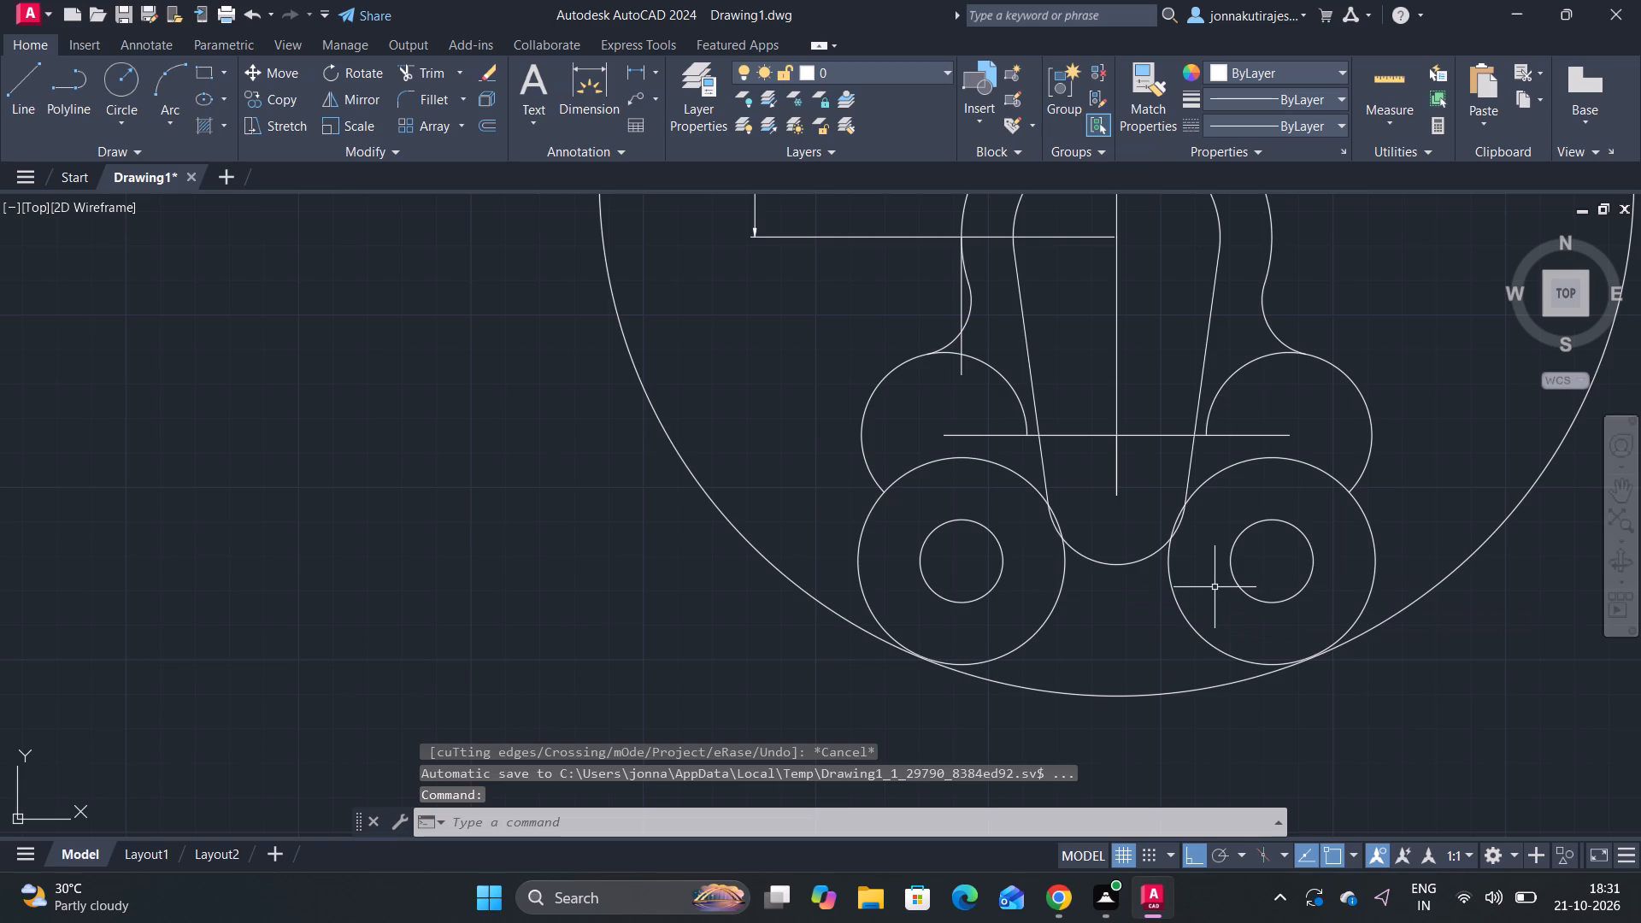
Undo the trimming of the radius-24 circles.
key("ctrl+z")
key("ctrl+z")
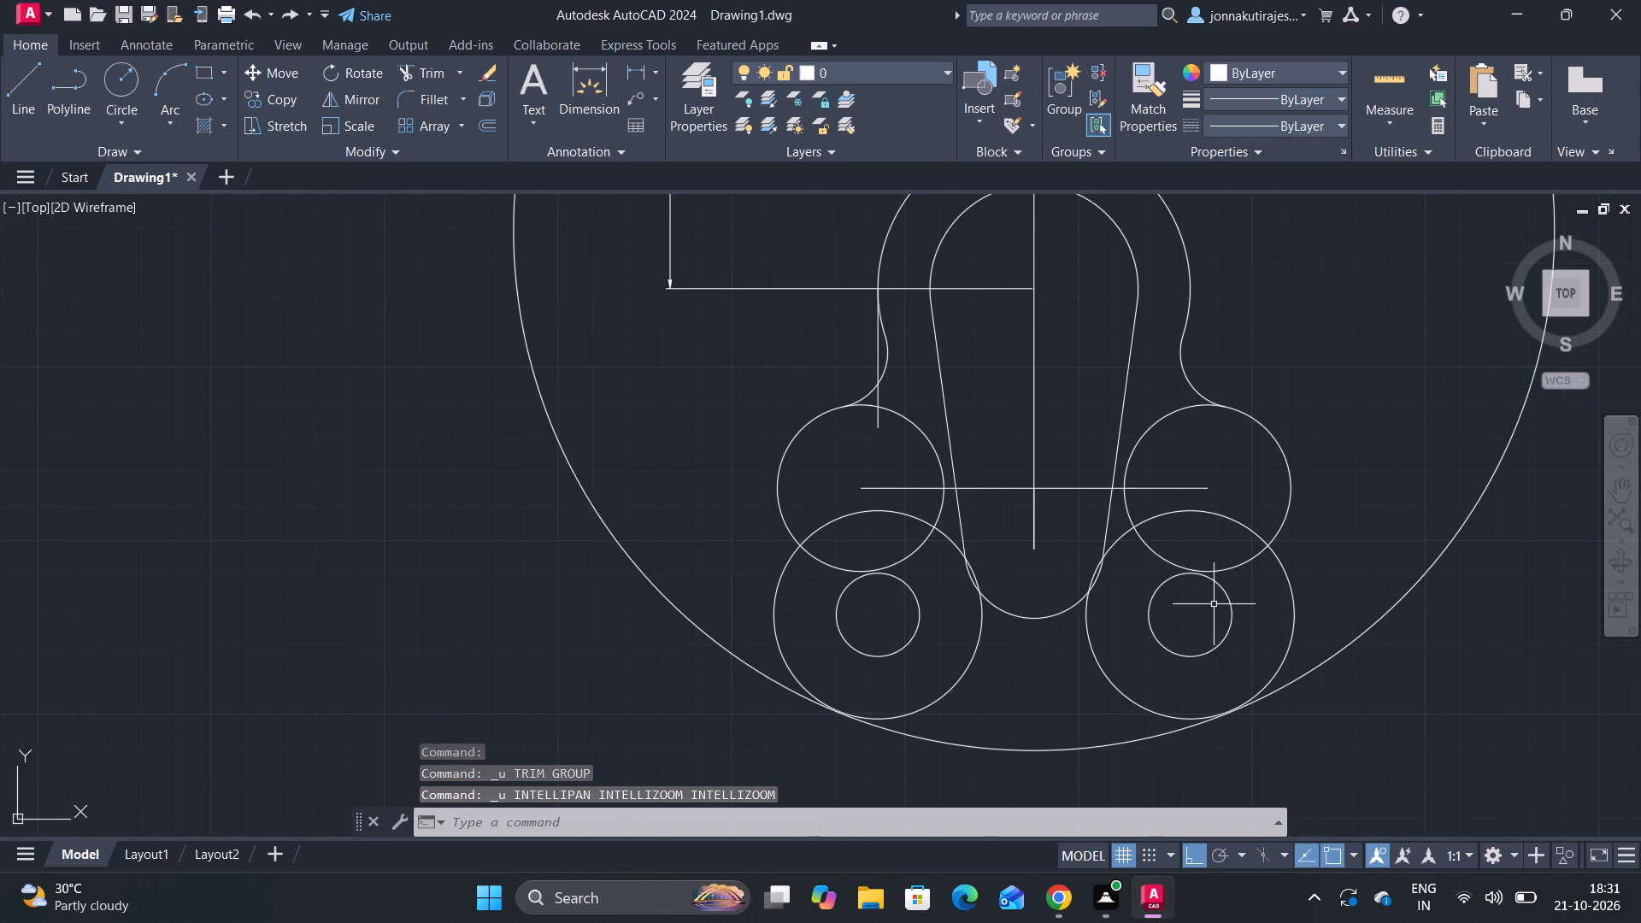
Draw a vertical line from the left radius-16 fillet's junction with its radius-24 circle down into the lower-left radius-30 circle's area.
scroll(842, 428, "up", 2)
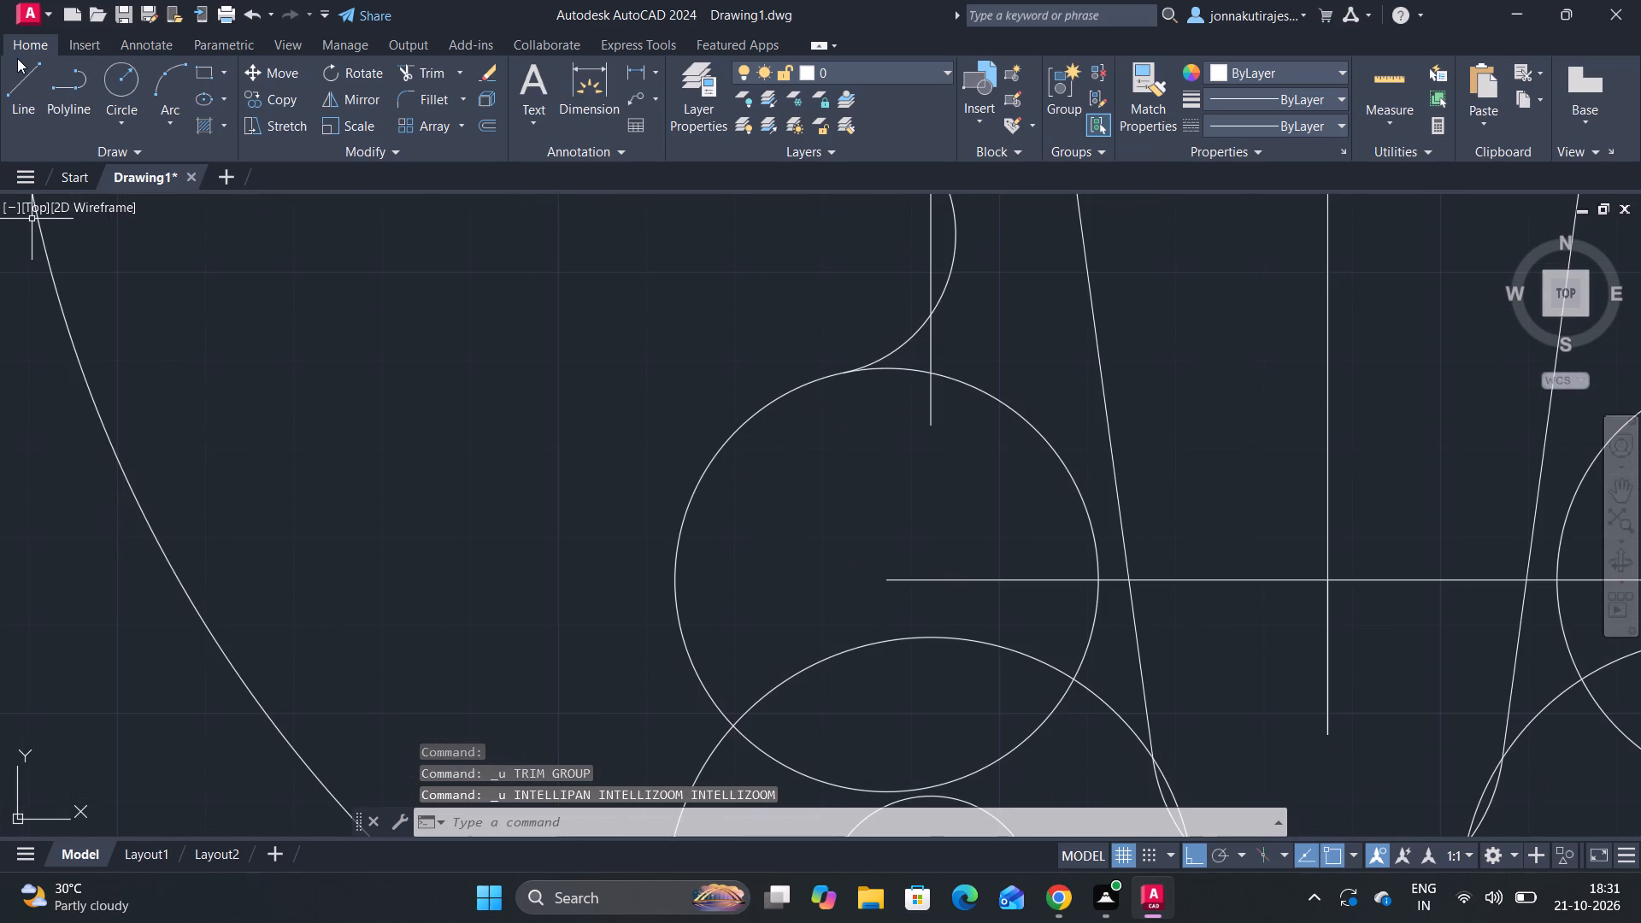
left_click(19, 94)
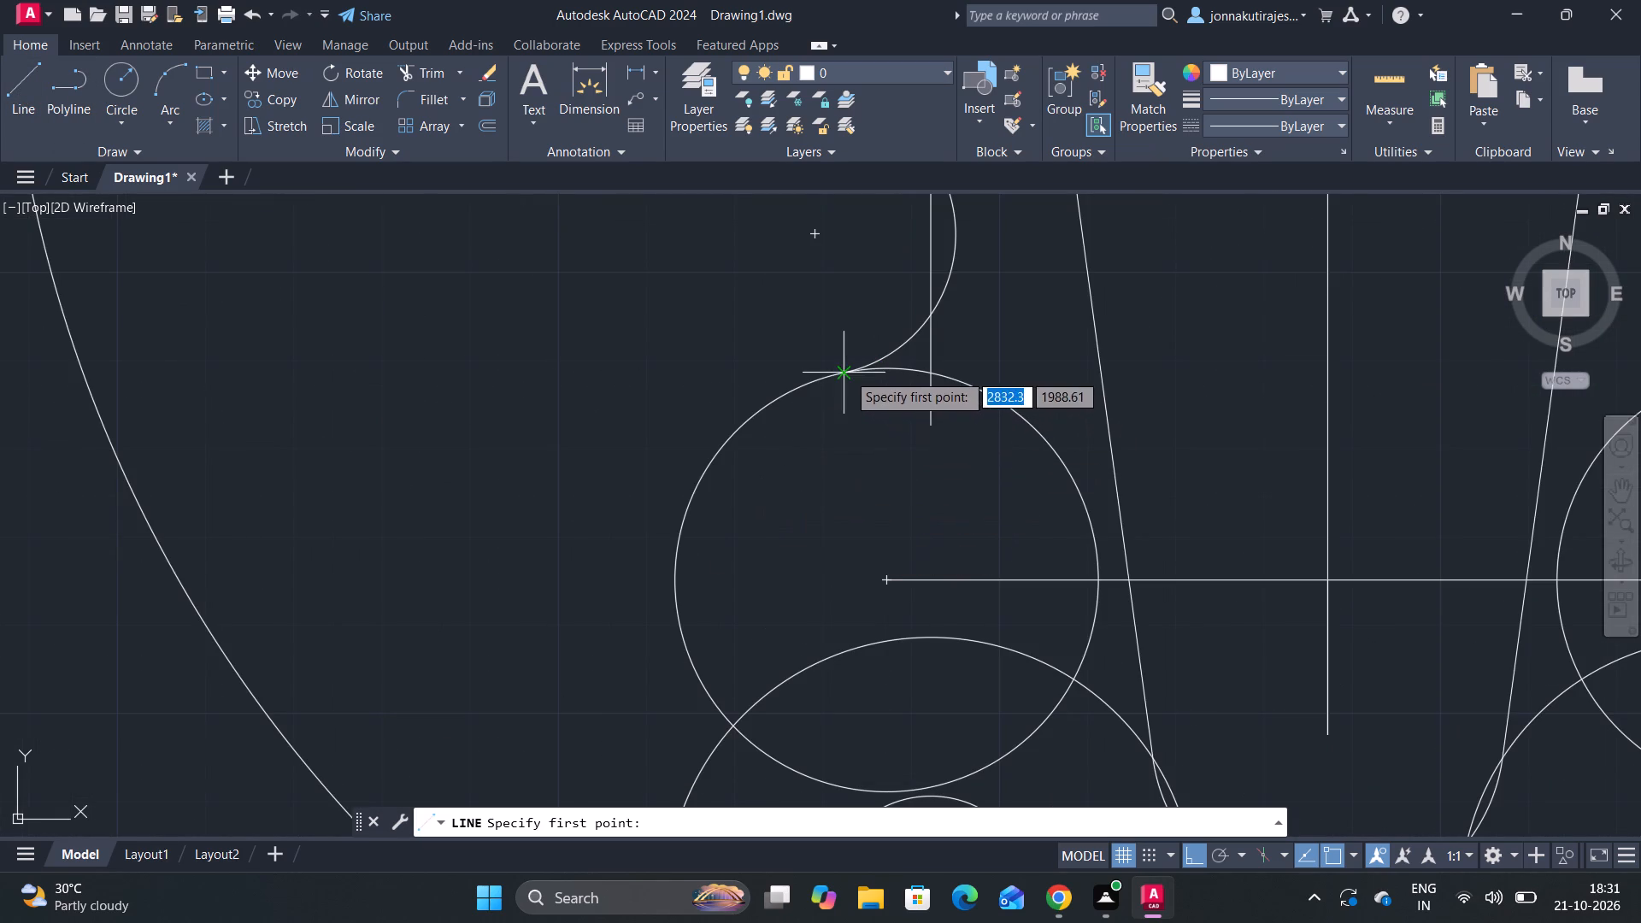
left_click(844, 376)
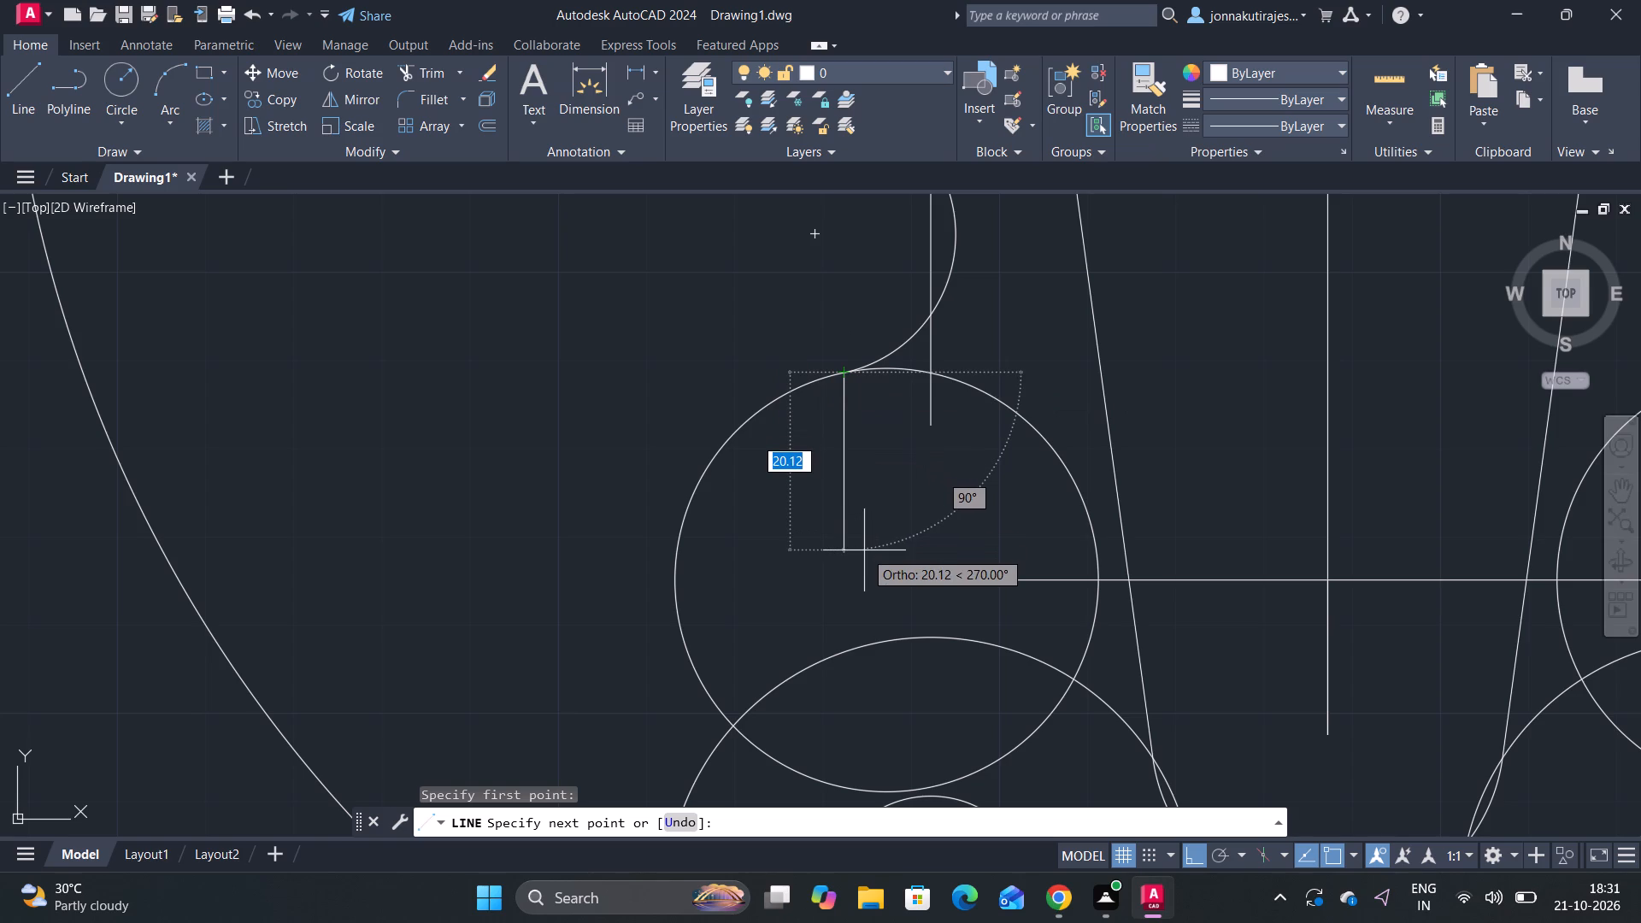
scroll(809, 890, "down", 1)
scroll(862, 761, "down", 1)
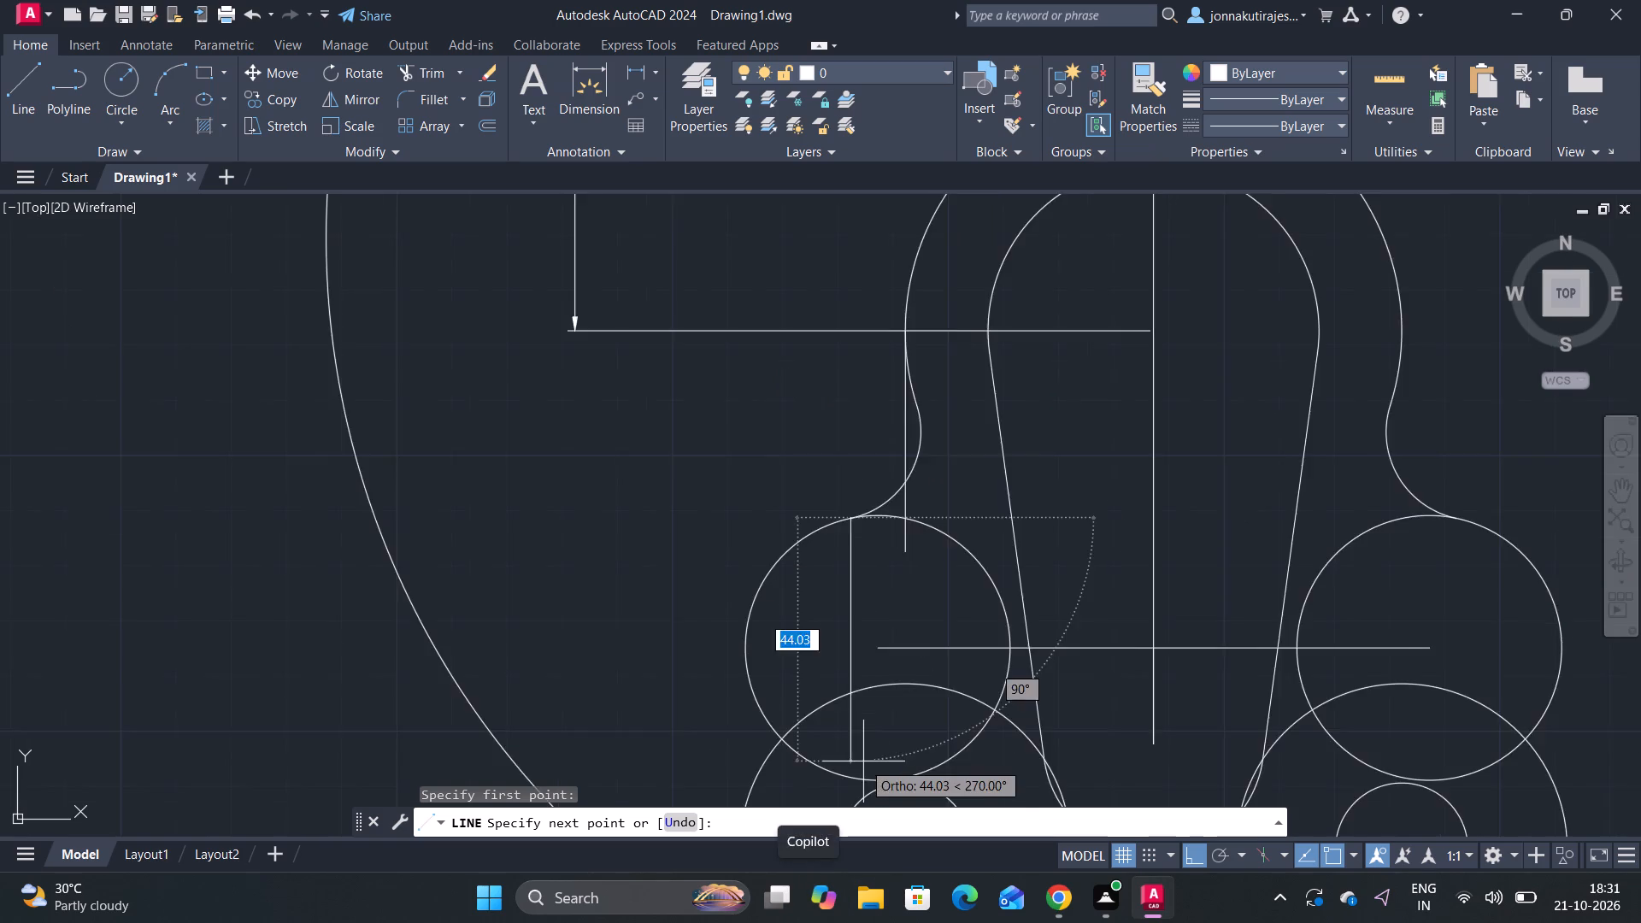
middle_click_drag(864, 760, 885, 590)
left_click(819, 631)
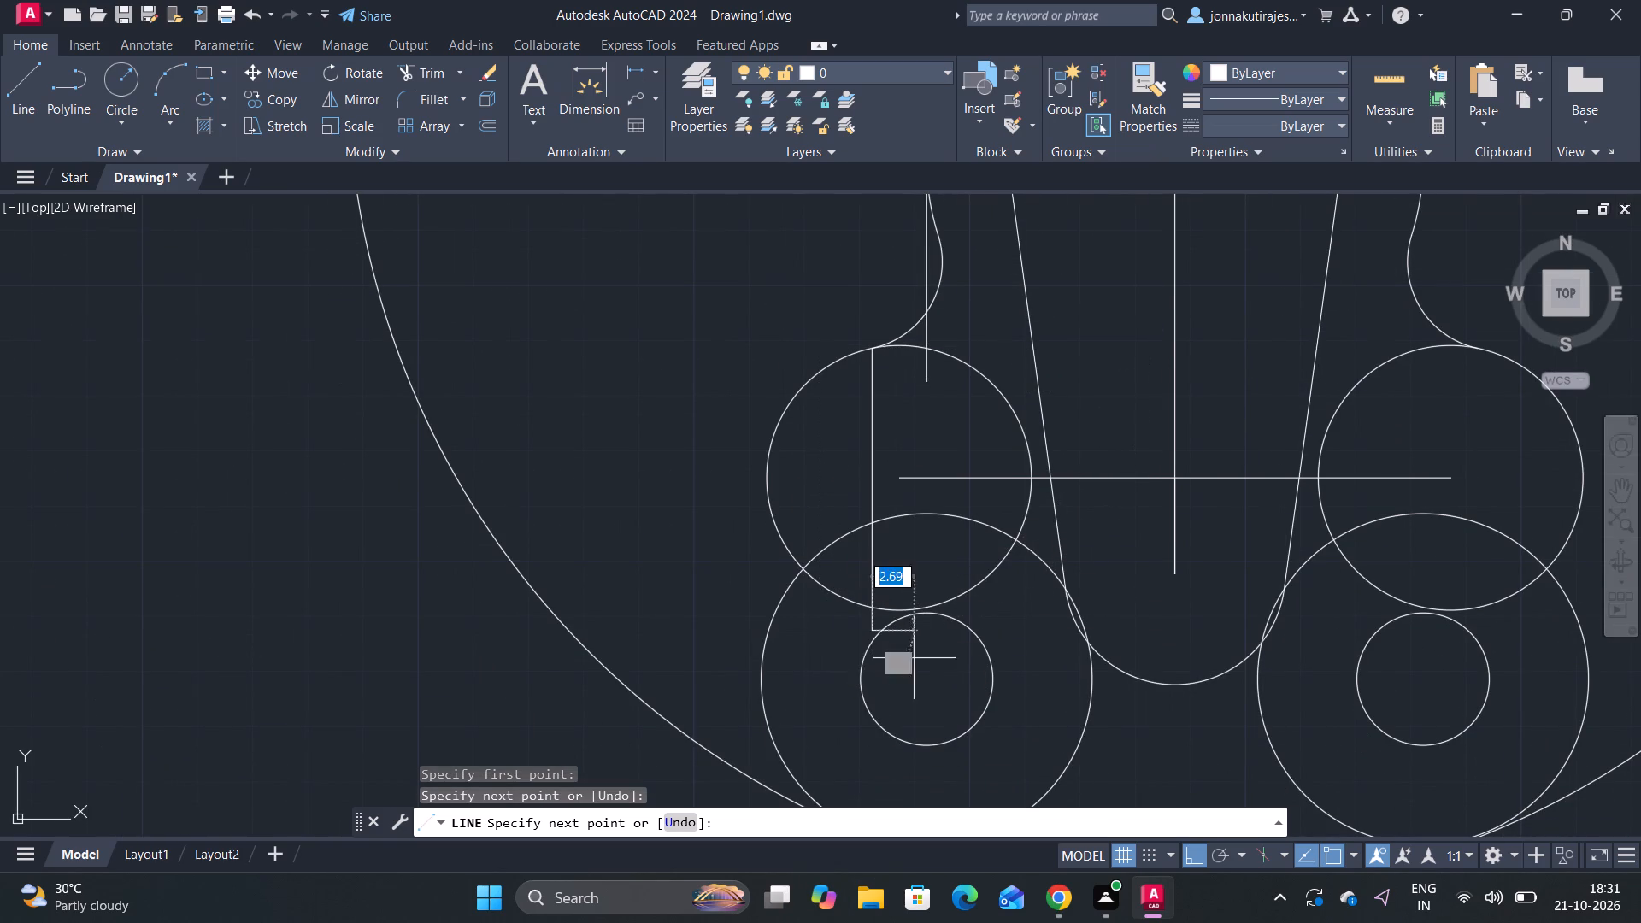
key("space")
Draw a vertical line from the right radius-16 fillet's junction with its radius-24 circle down into the lower-right radius-30 circle's area.
key("space")
scroll(1357, 466, "down", 1)
middle_click_drag(1349, 505, 1093, 604)
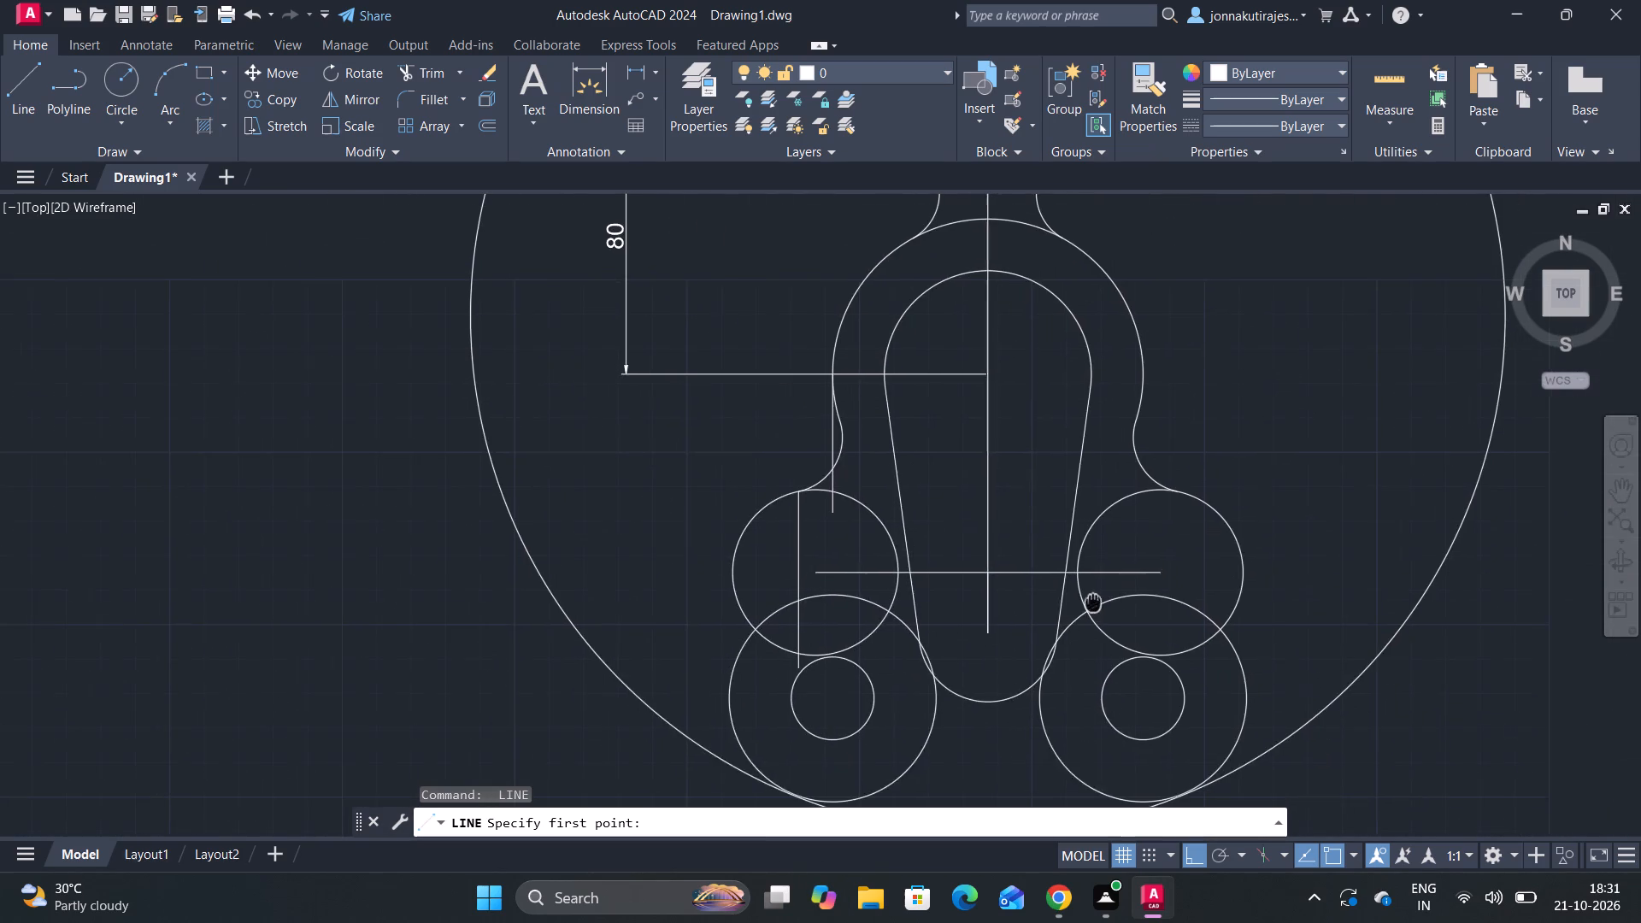
scroll(1168, 518, "up", 2)
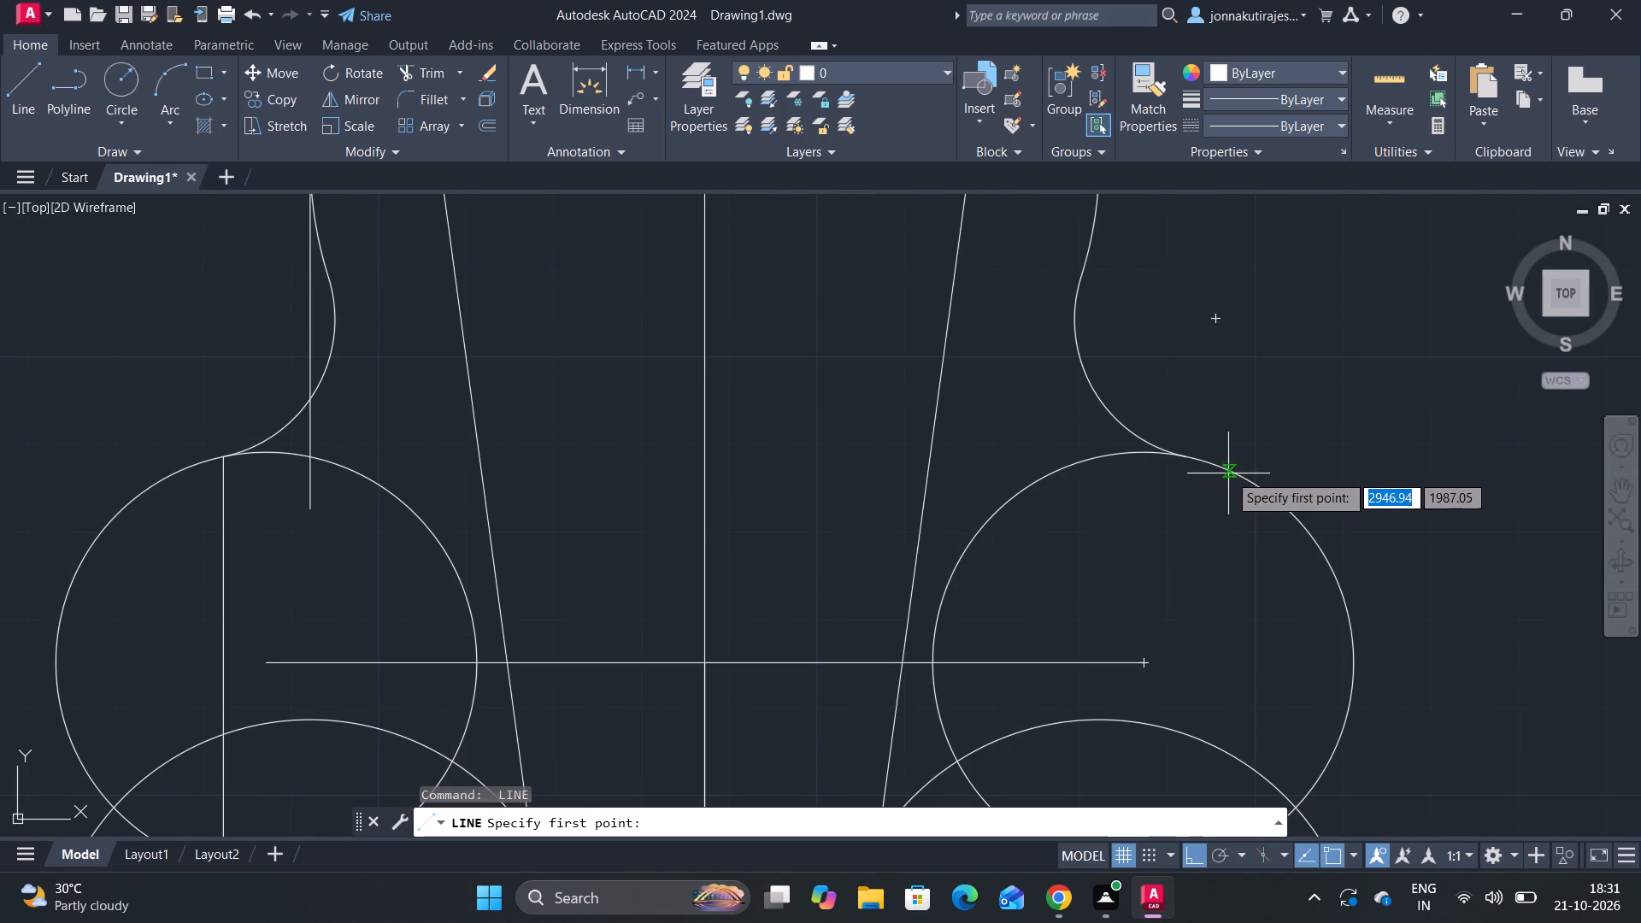
left_click(1180, 458)
scroll(1150, 654, "down", 2)
middle_click_drag(1156, 654, 1184, 518)
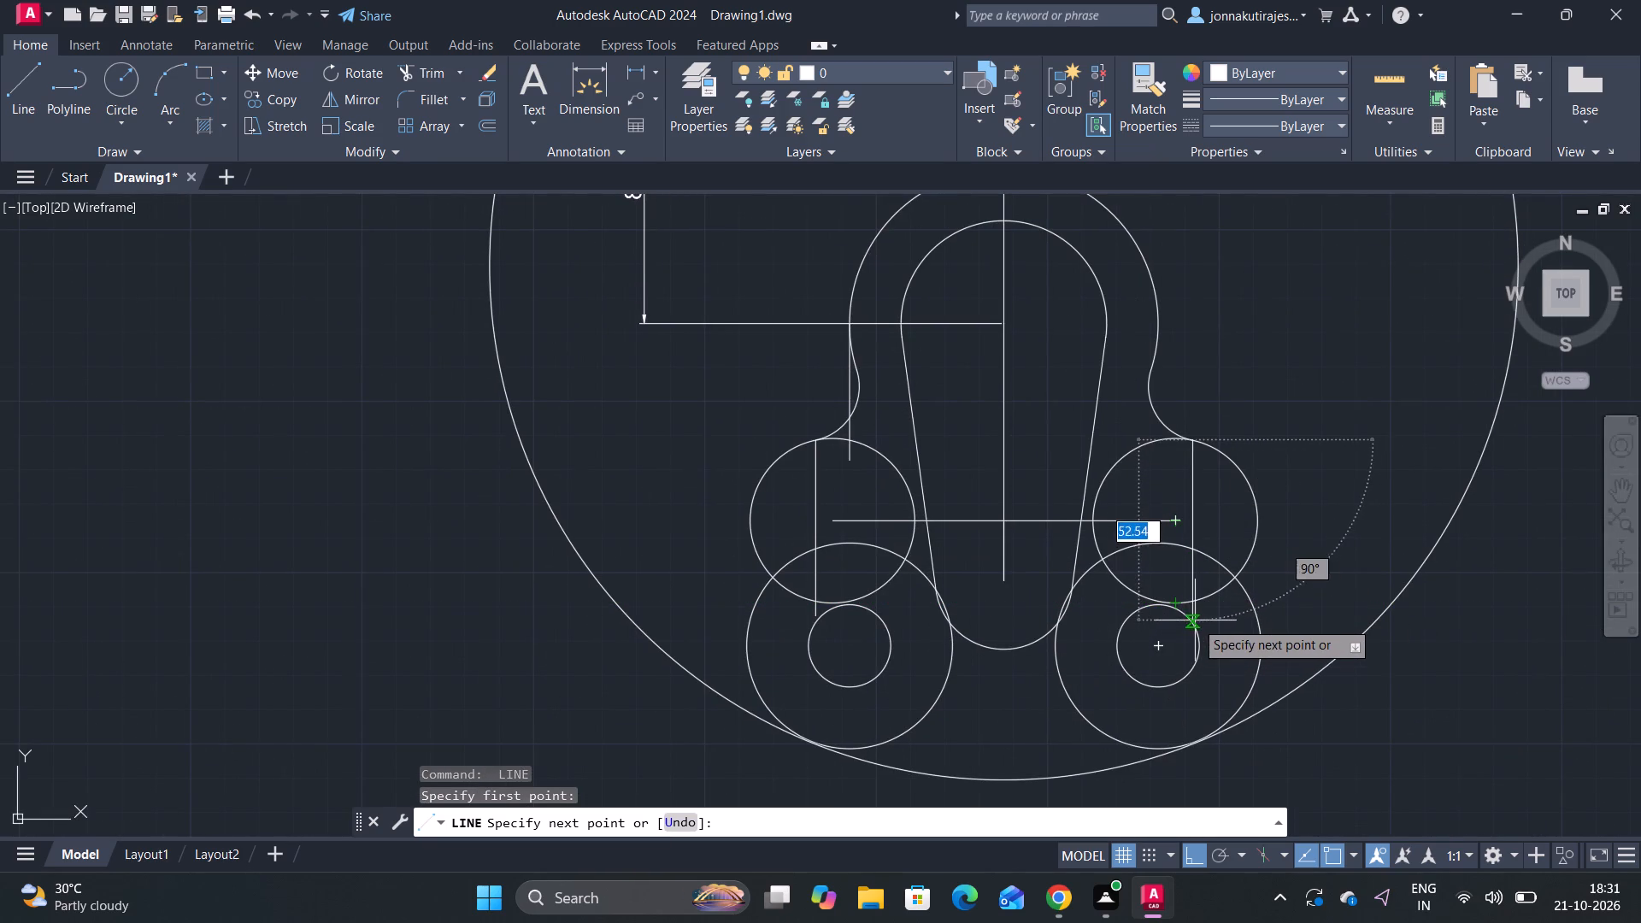
scroll(1195, 620, "up", 2)
left_click(1184, 603)
key("space")
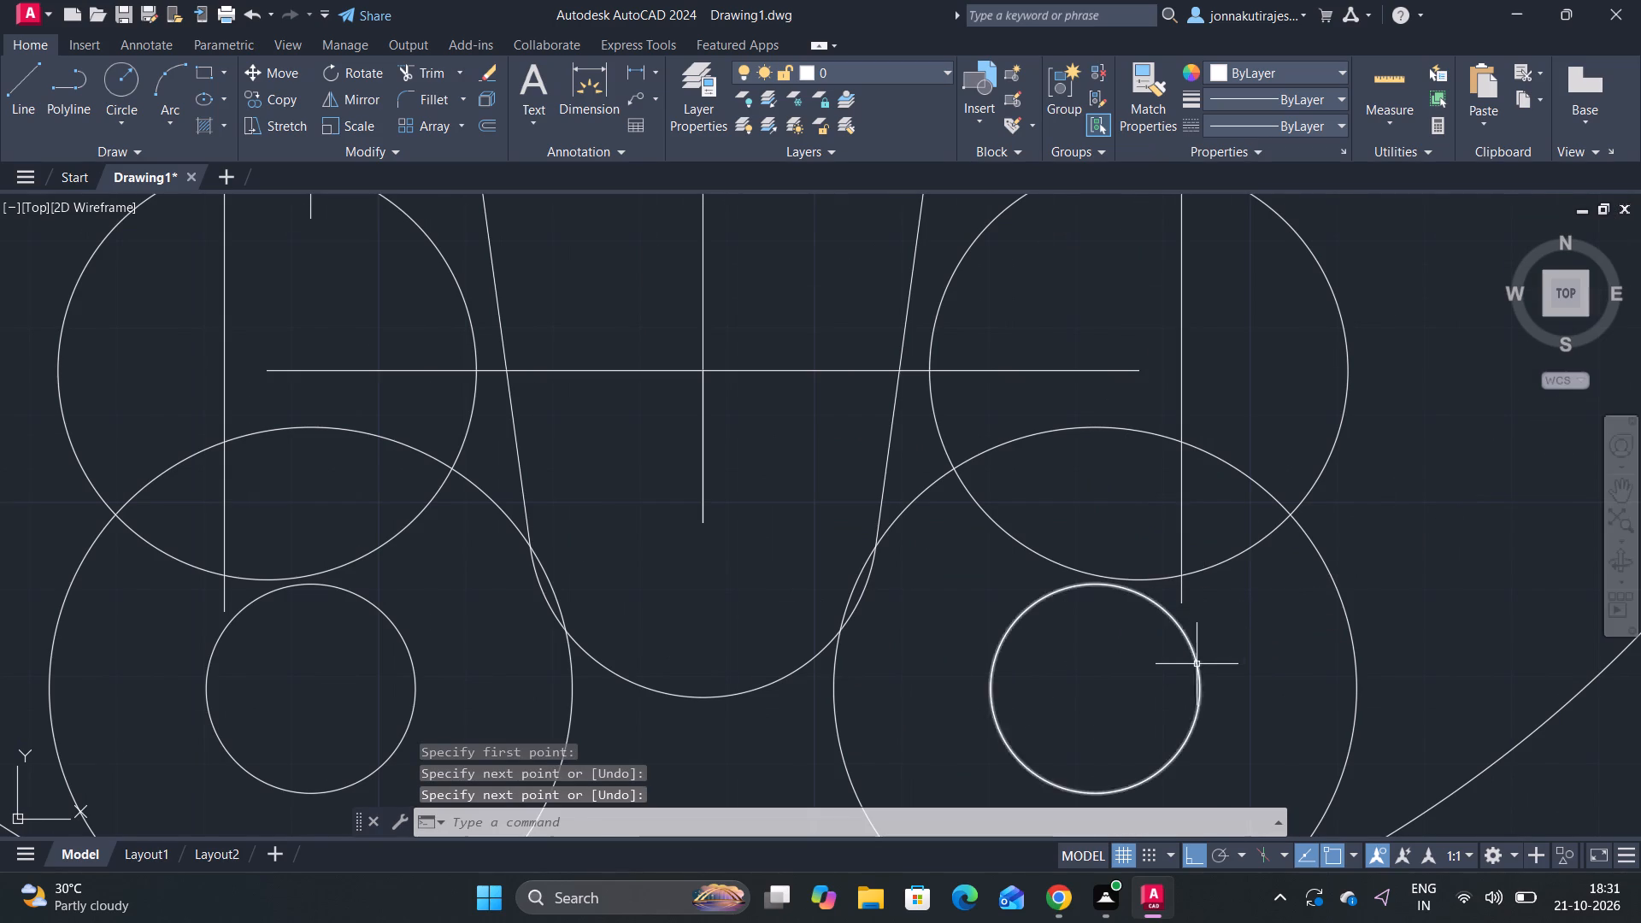
Fillet the left and right vertical lines to the lower-left and lower-right radius-30 circles with radius 24.
scroll(1197, 664, "down", 2)
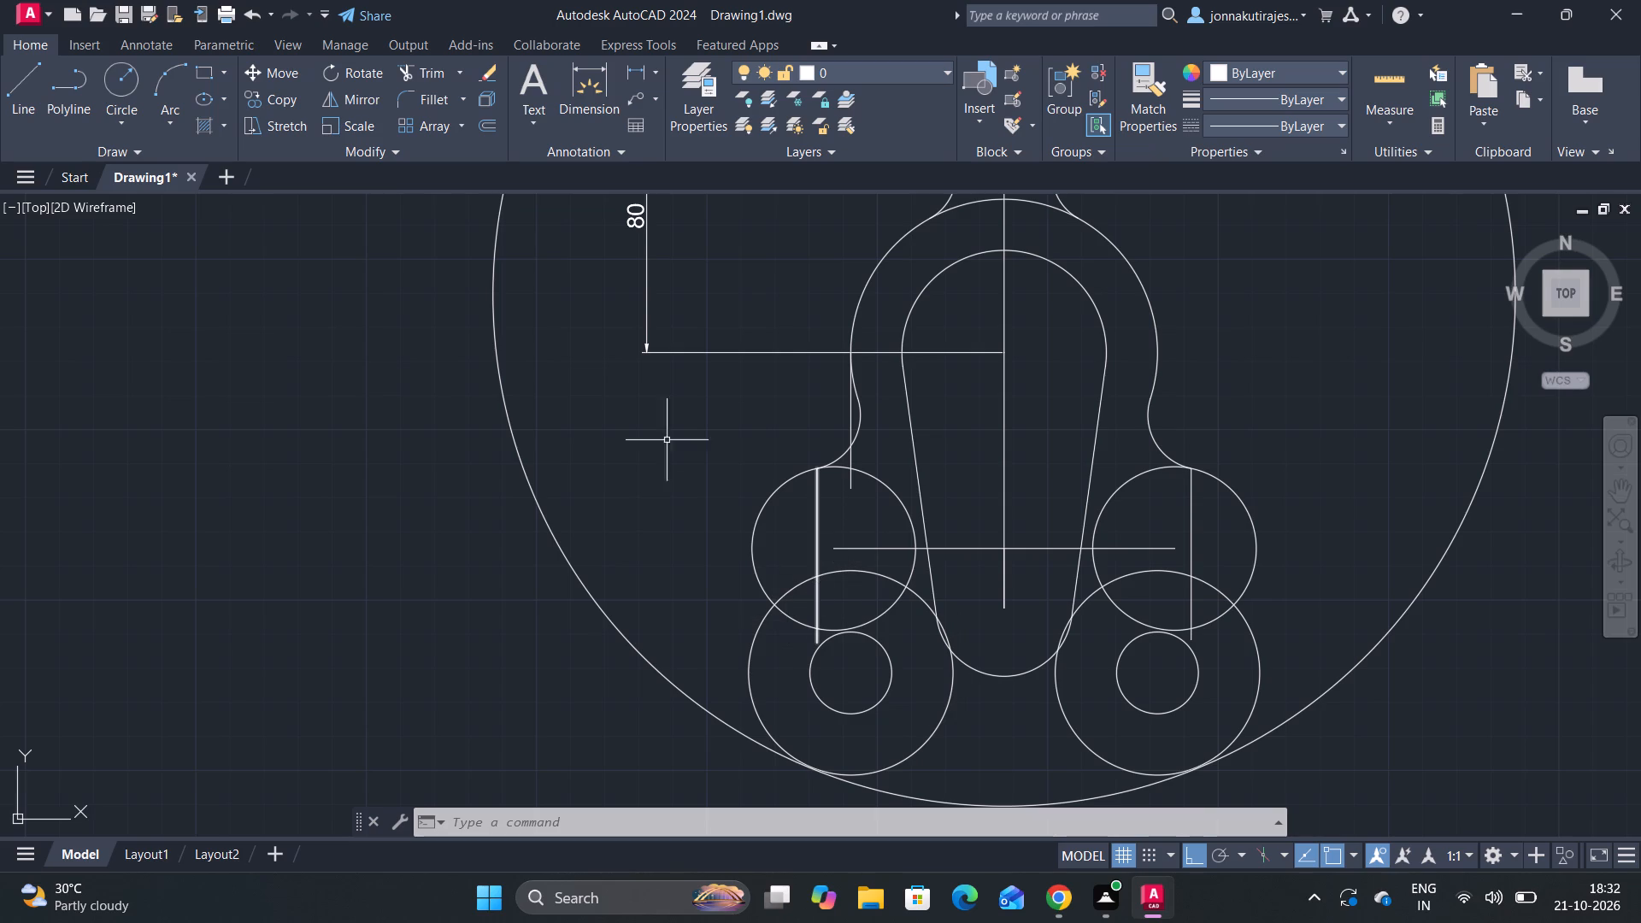
left_click(430, 93)
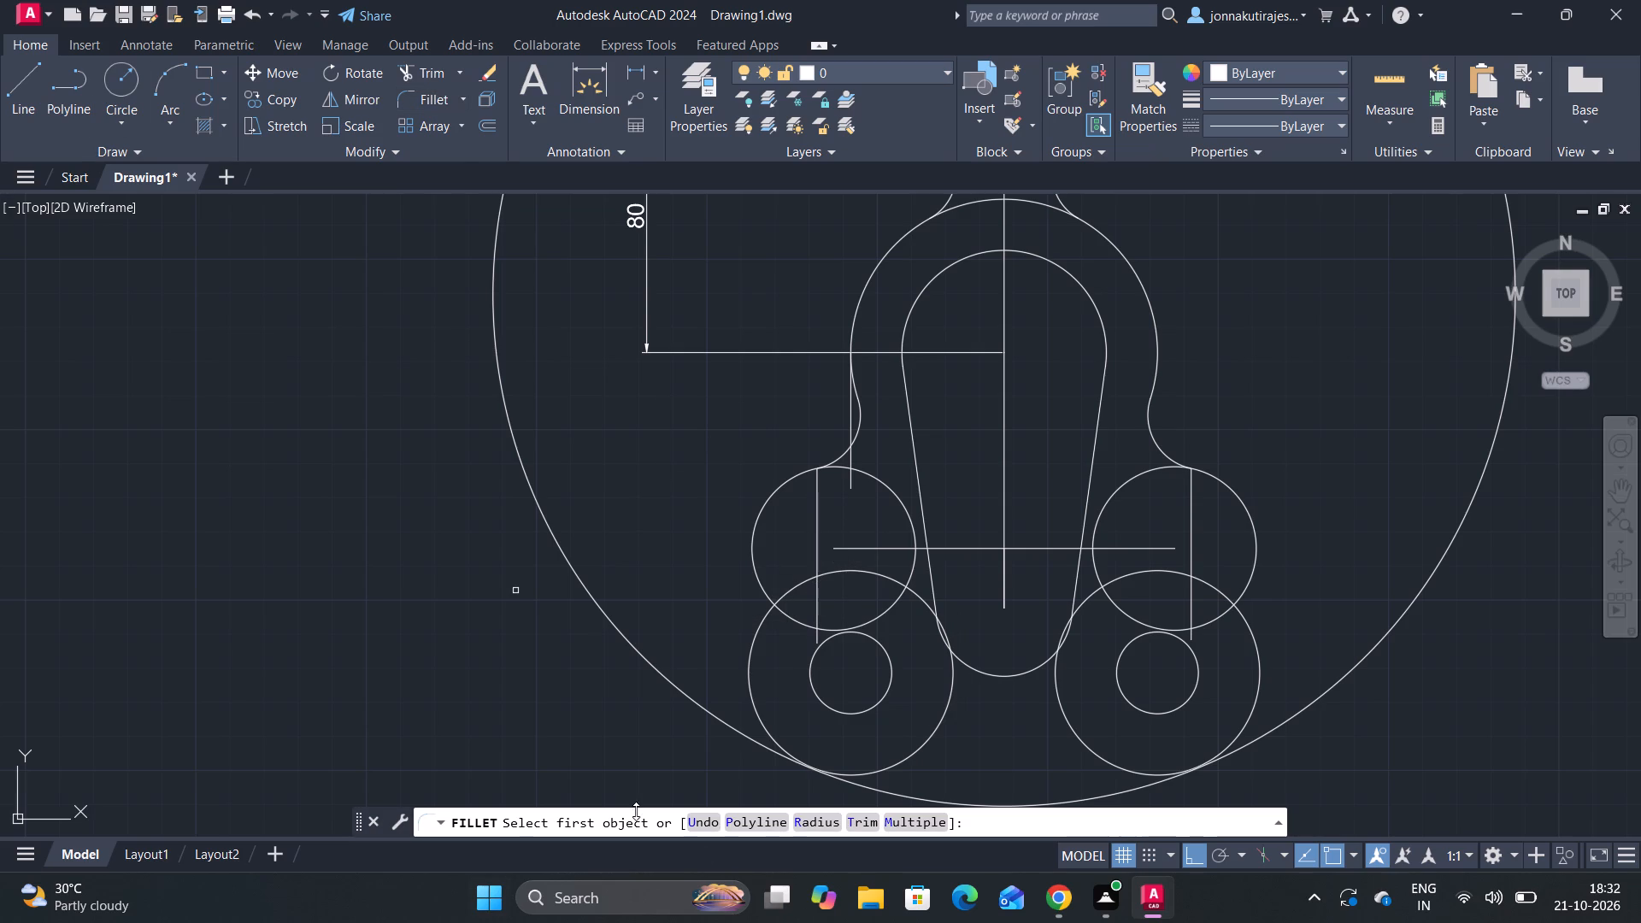
left_click(818, 808)
left_click(816, 808)
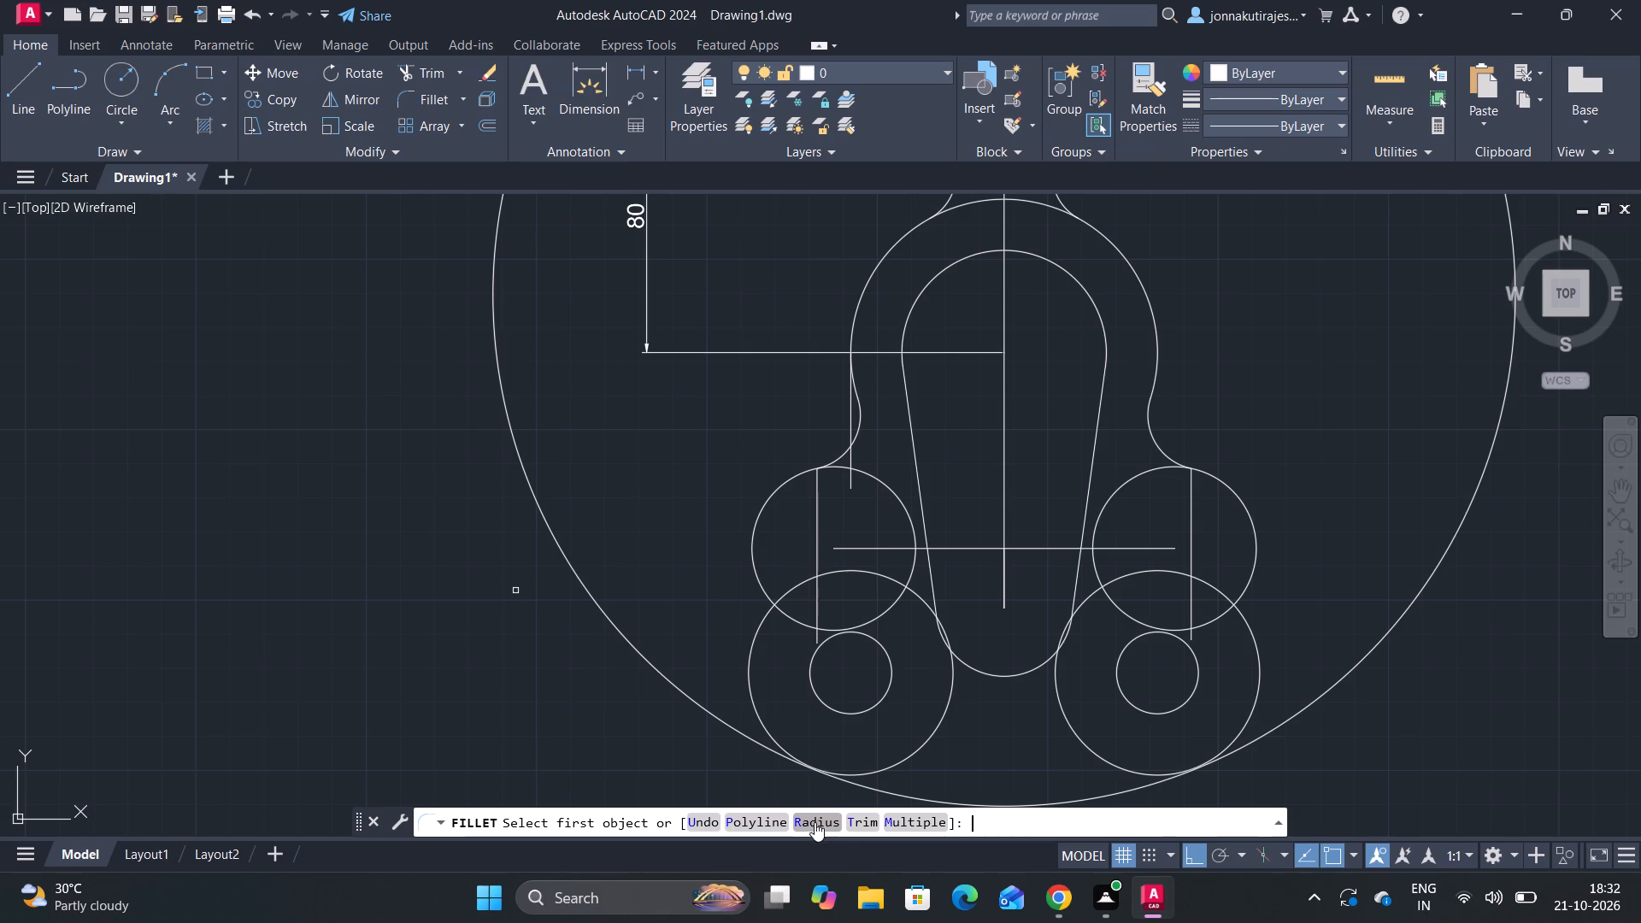
left_click(815, 822)
key("2")
key("4")
key("Return")
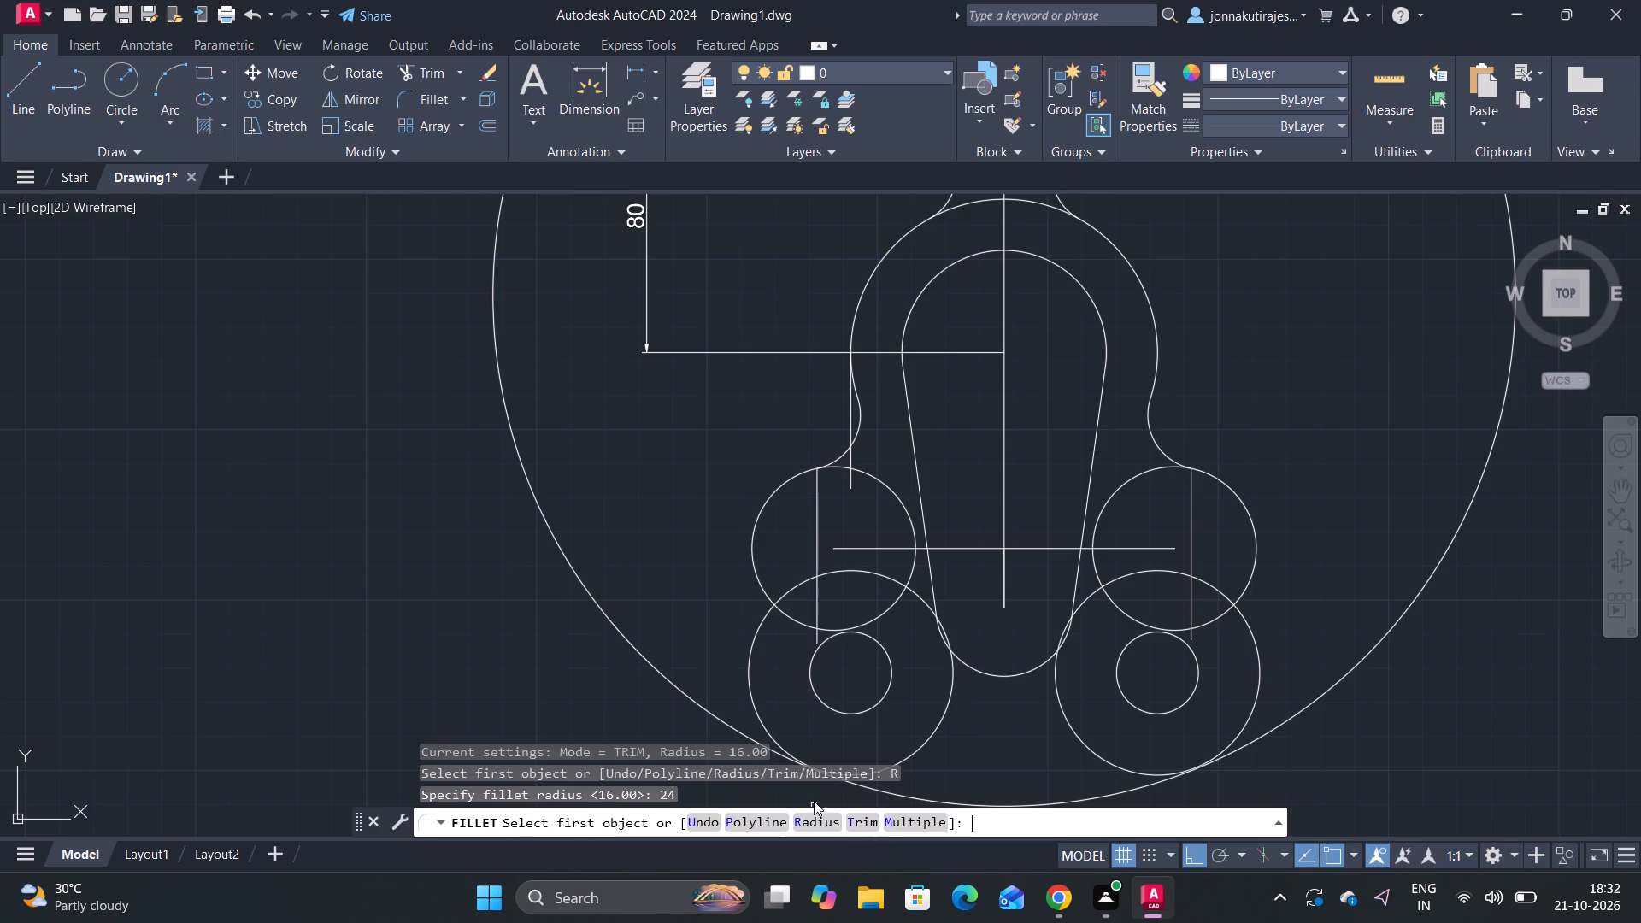
left_click(796, 588)
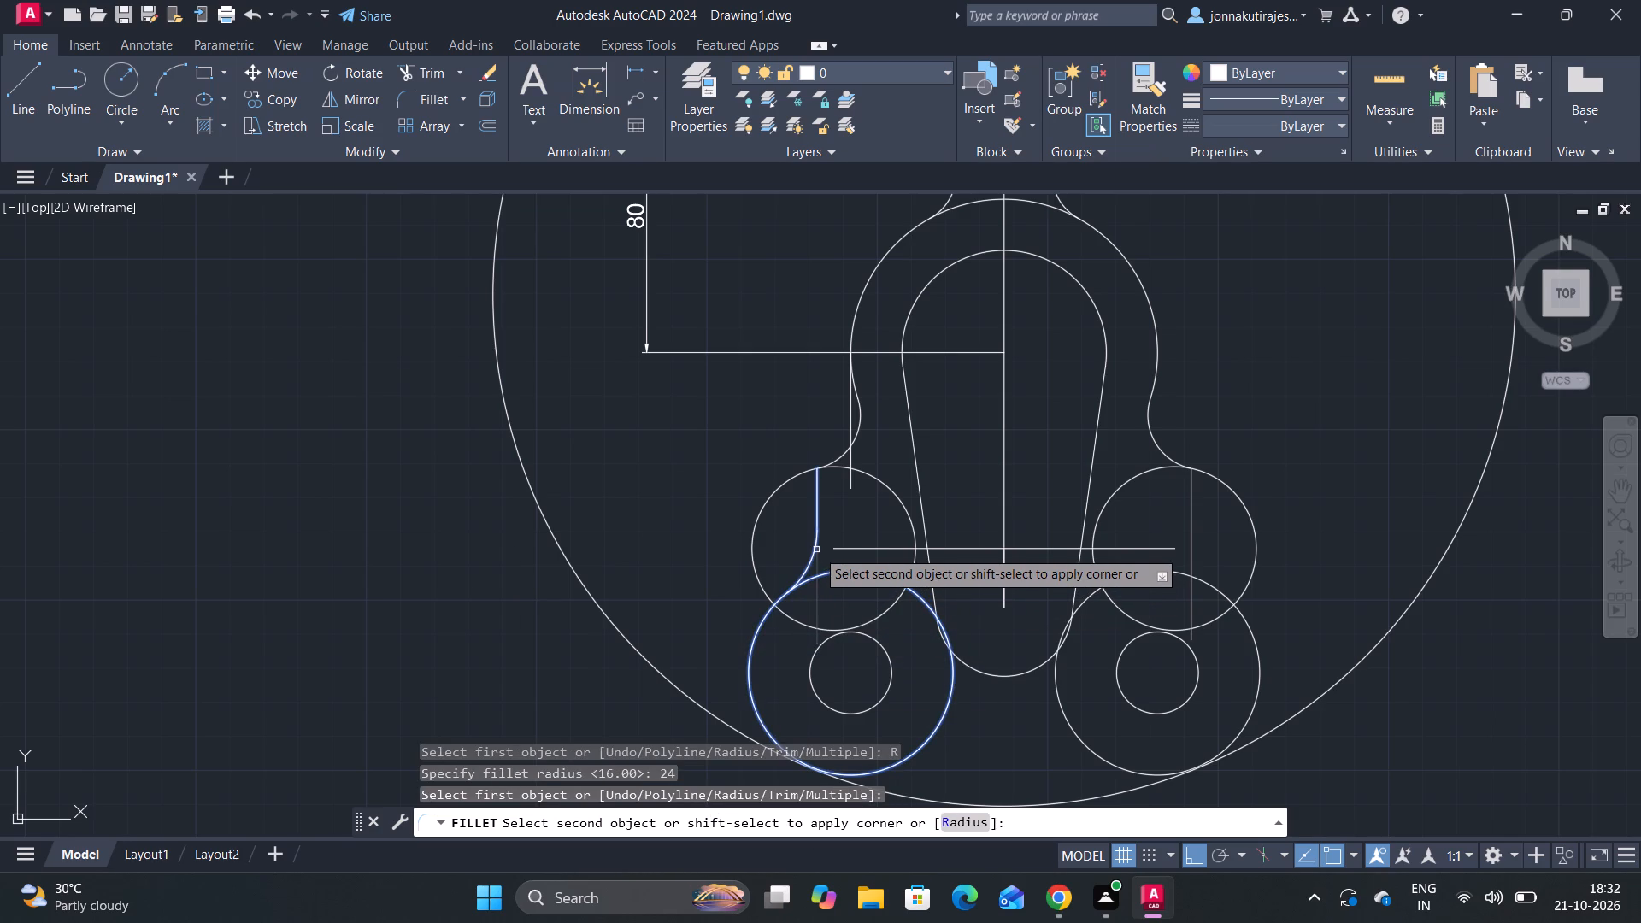
left_click(817, 550)
key("space")
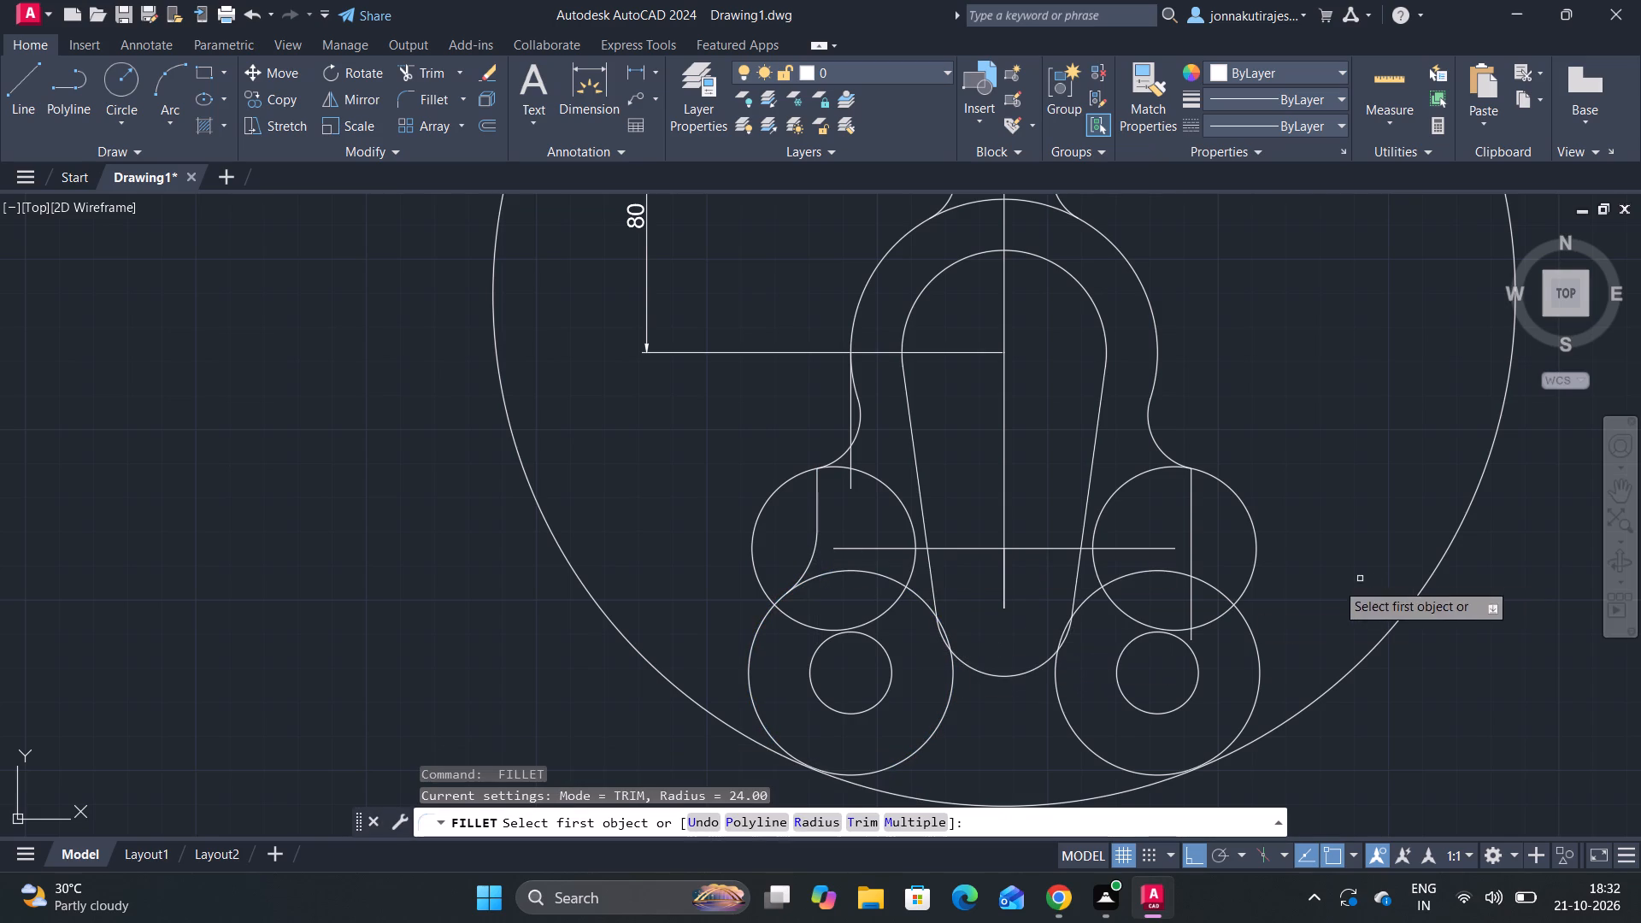
left_click(1225, 597)
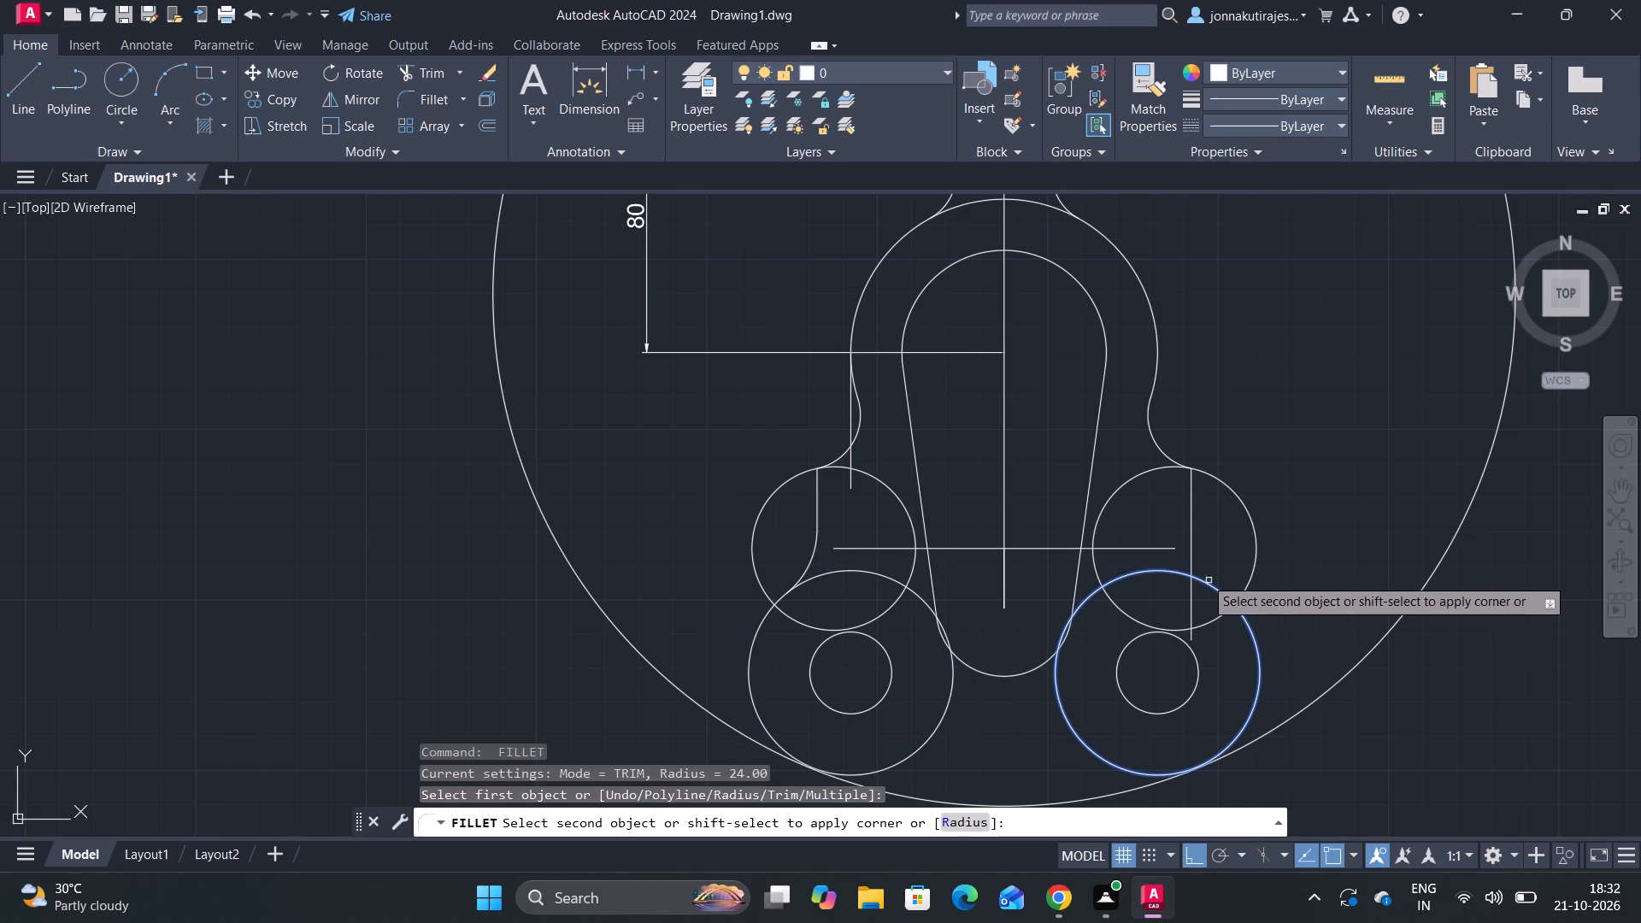
left_click(1191, 567)
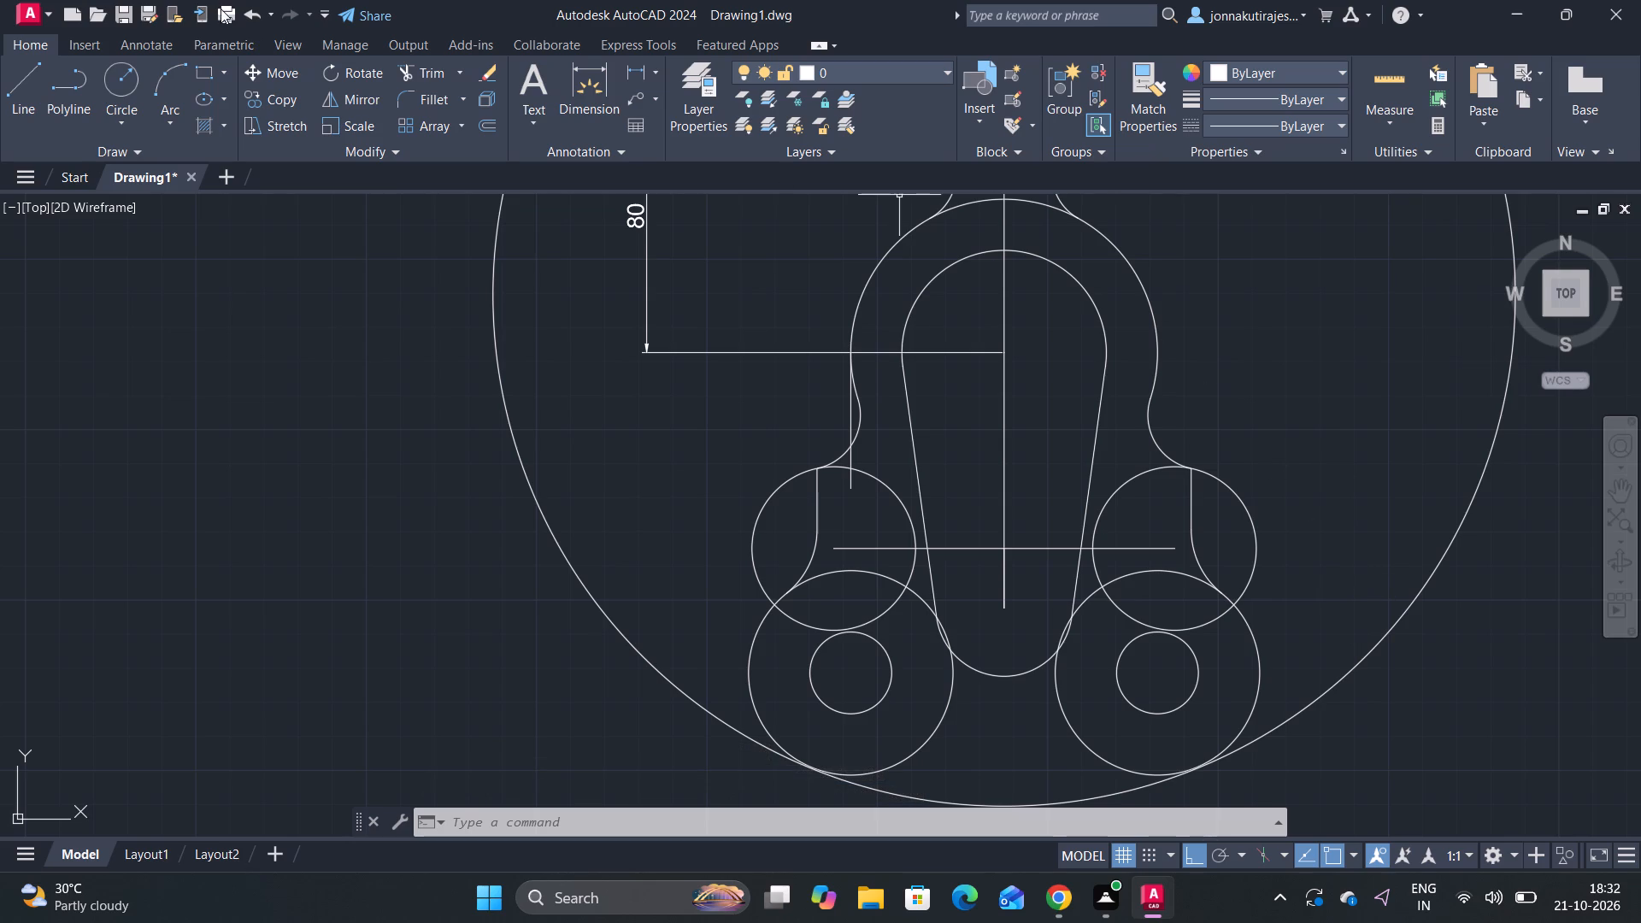
key("Escape")
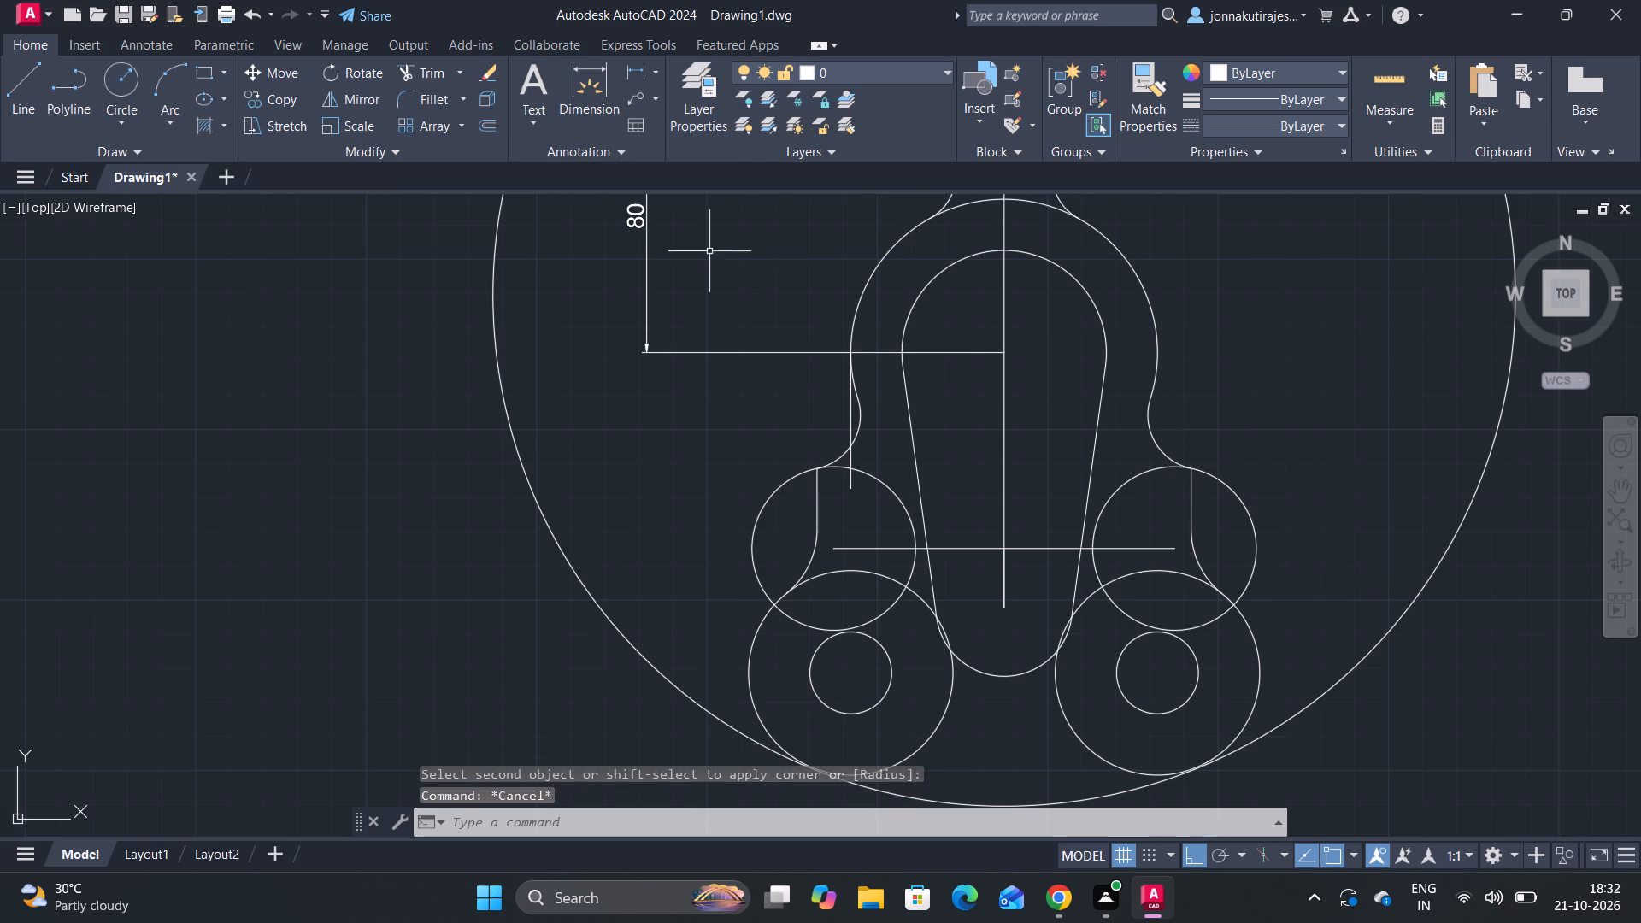
Trim the left radius-24 circle's upper inner arc and the leftover vertical line beside the left radius-16 fillet.
left_click(426, 73)
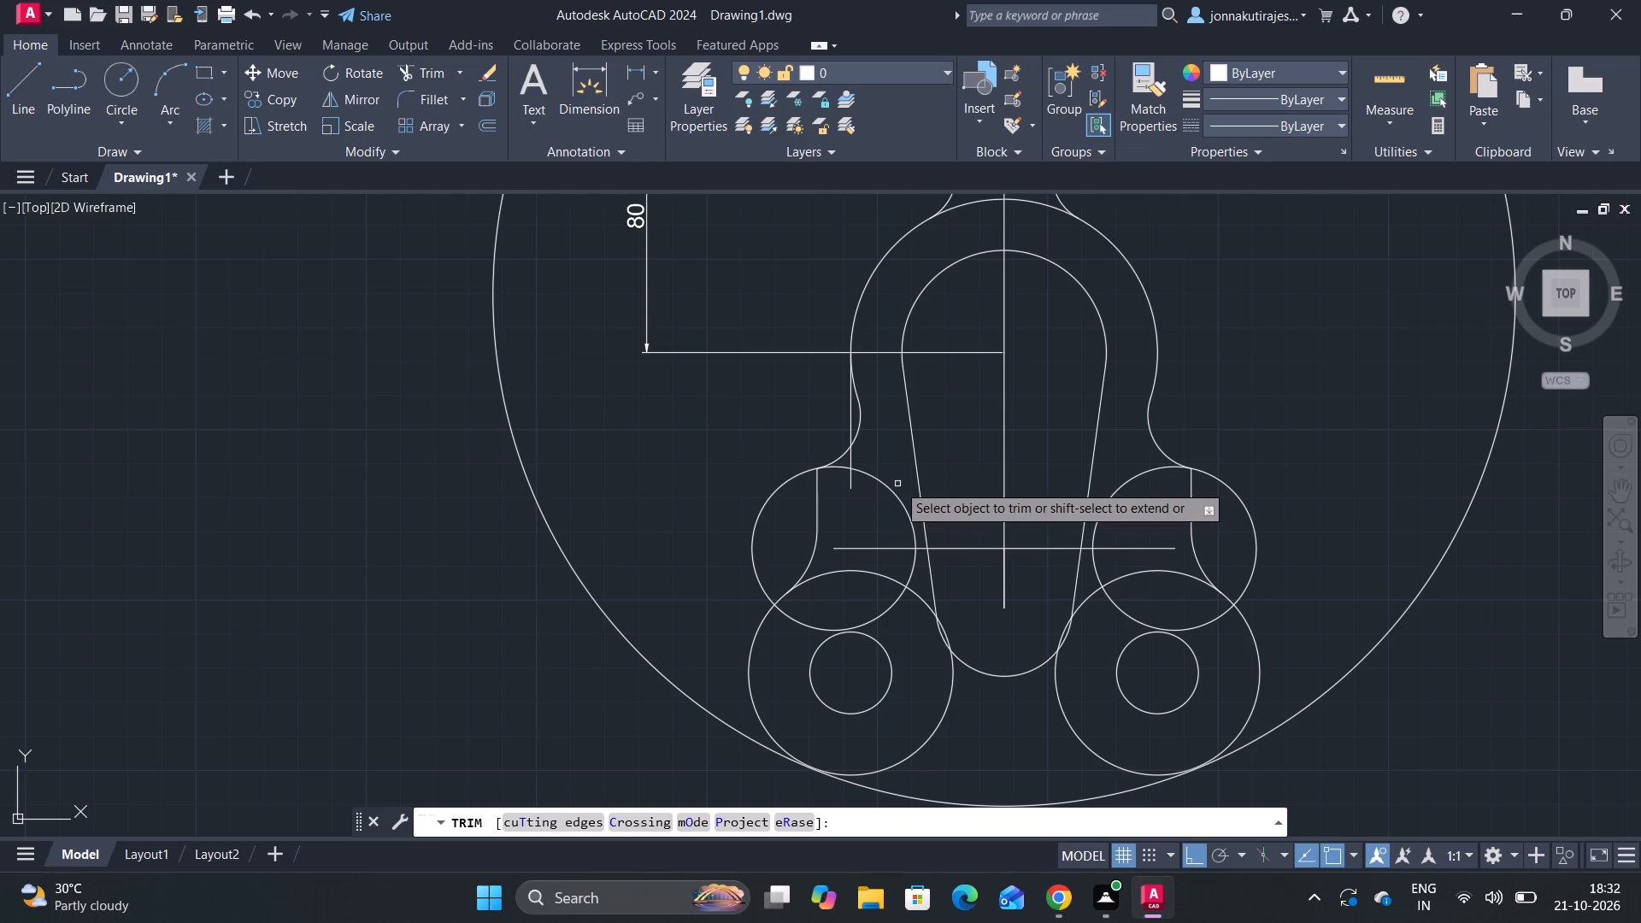
left_click(897, 493)
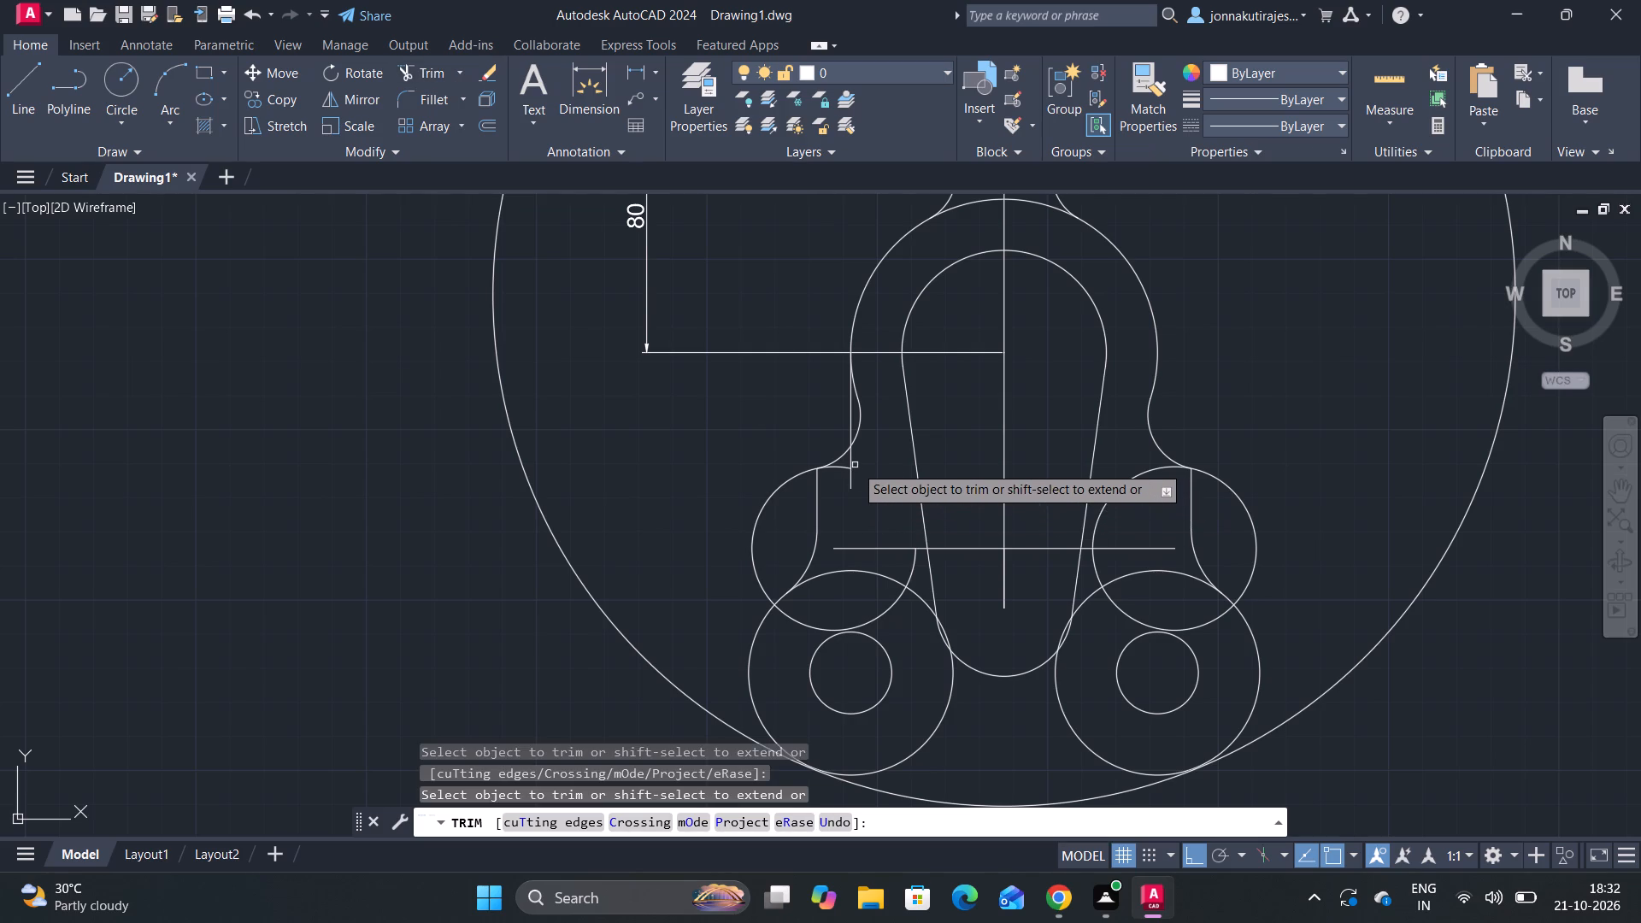
left_click(851, 466)
left_click(848, 472)
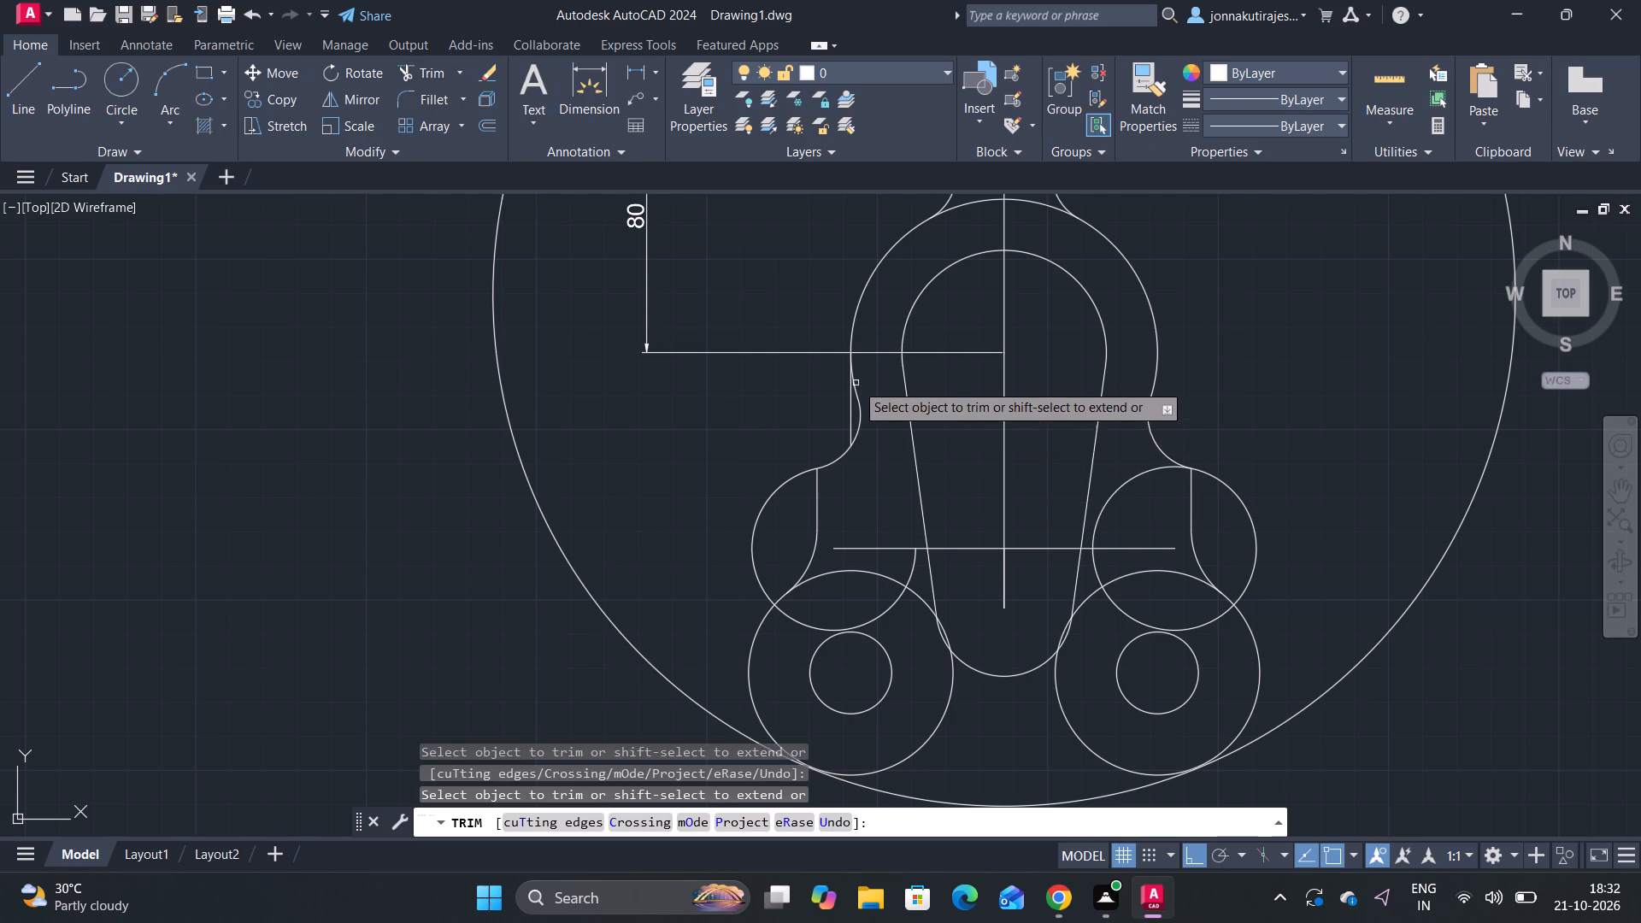
left_click(850, 413)
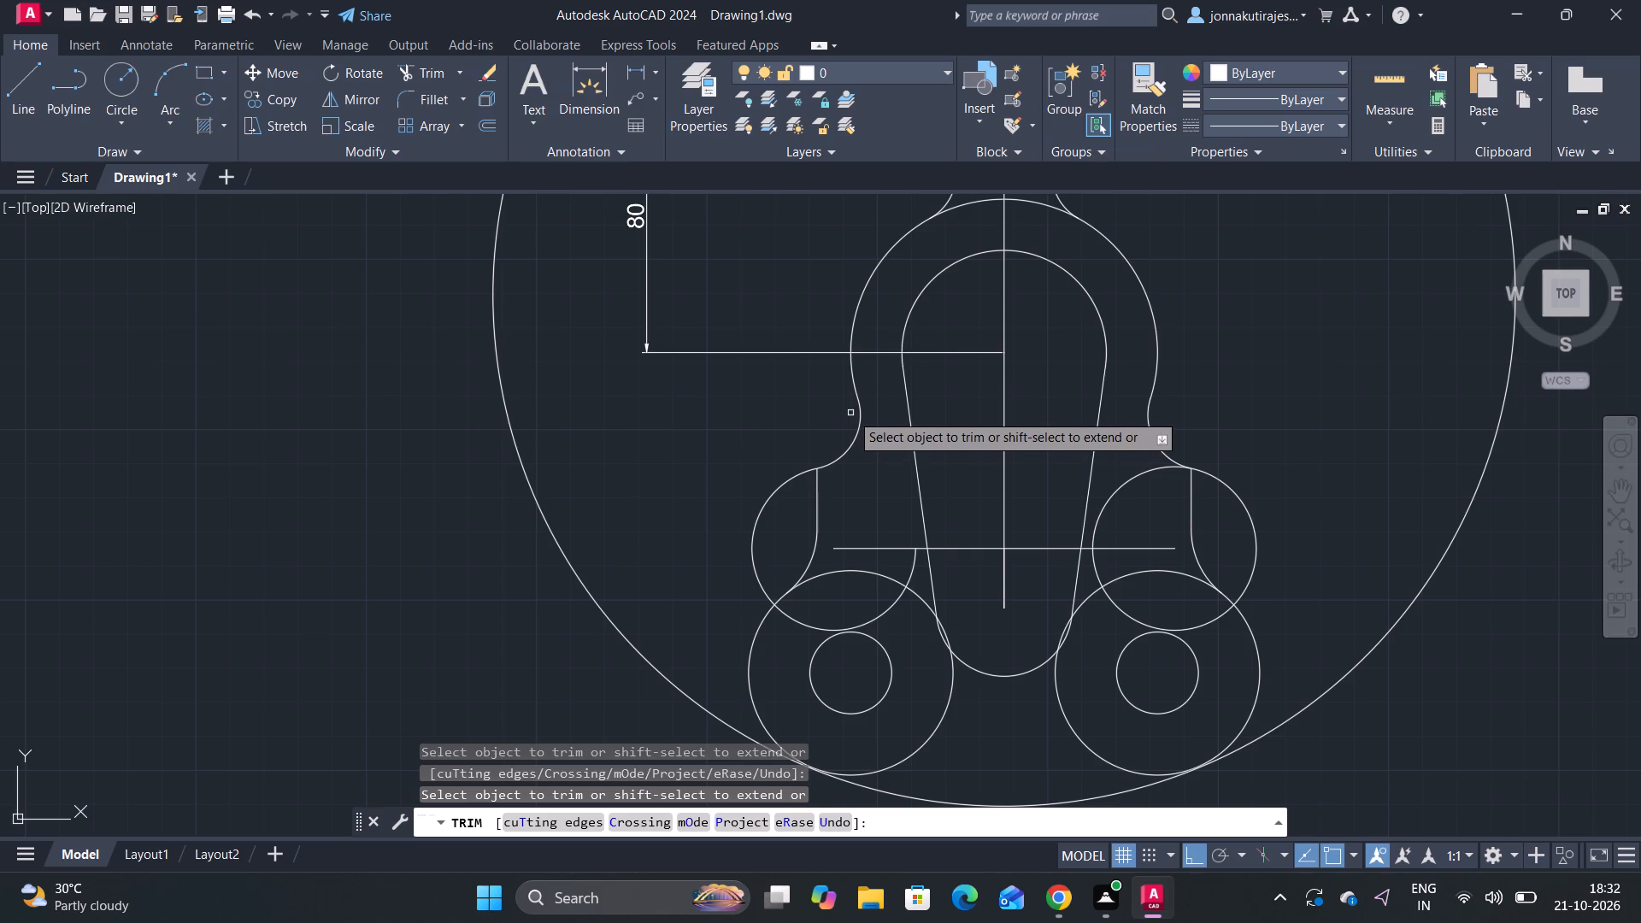
Trim away the right radius-24 circle and the lower-right radius-30 circle's upper arc between the radius-24 fillet and the tapered outline.
scroll(1193, 474, "down", 1)
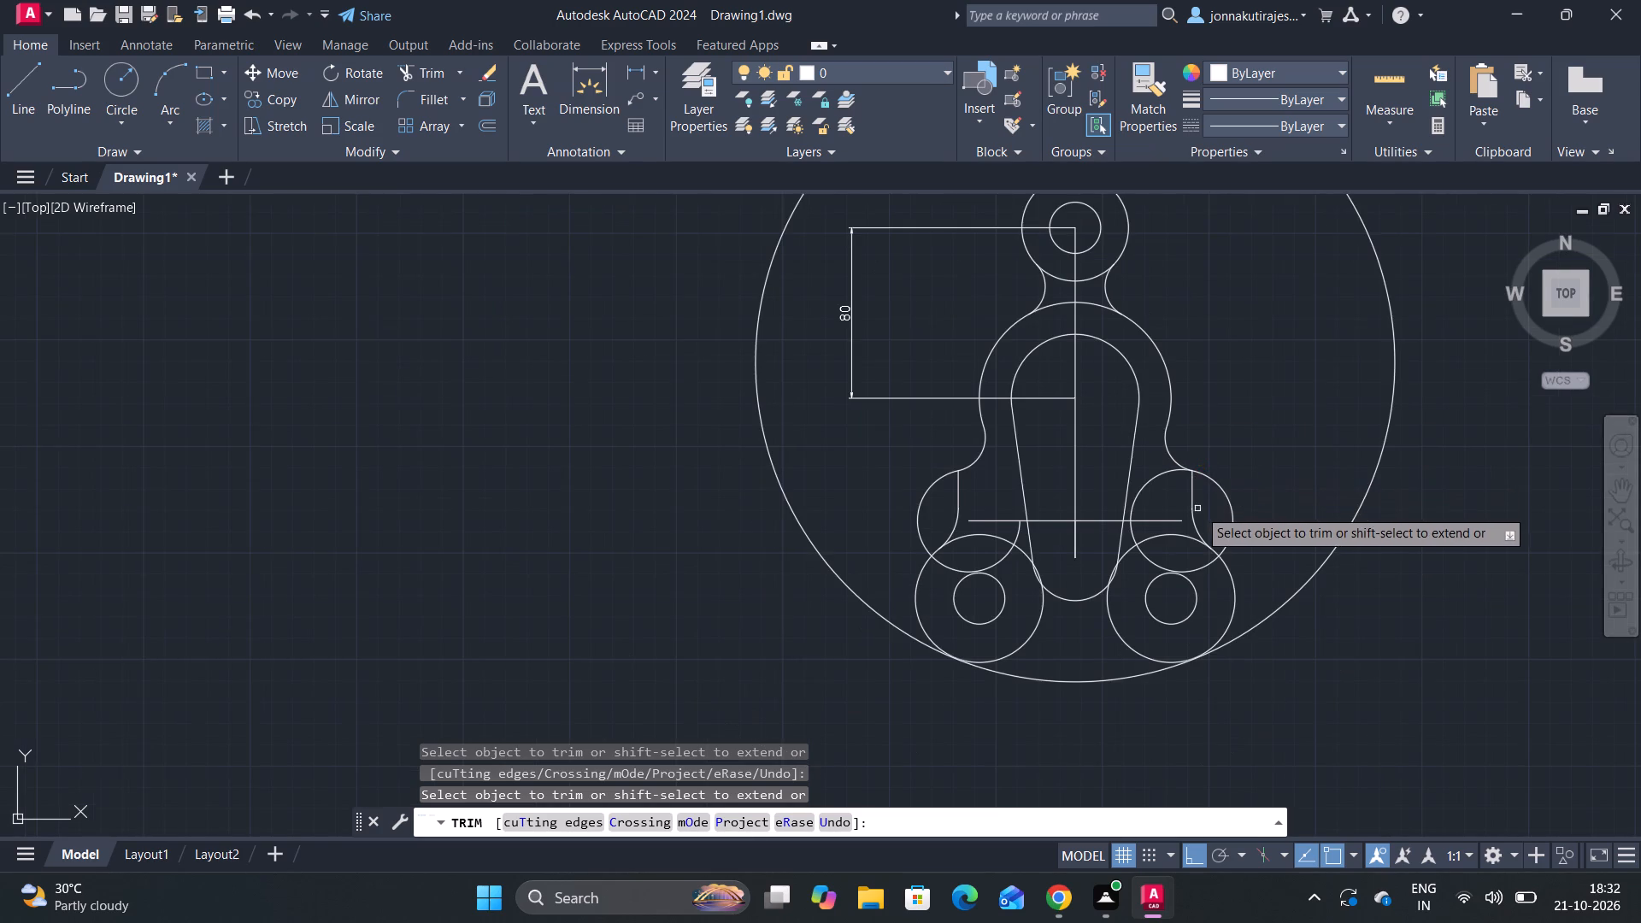
middle_click_drag(1198, 509, 1182, 455)
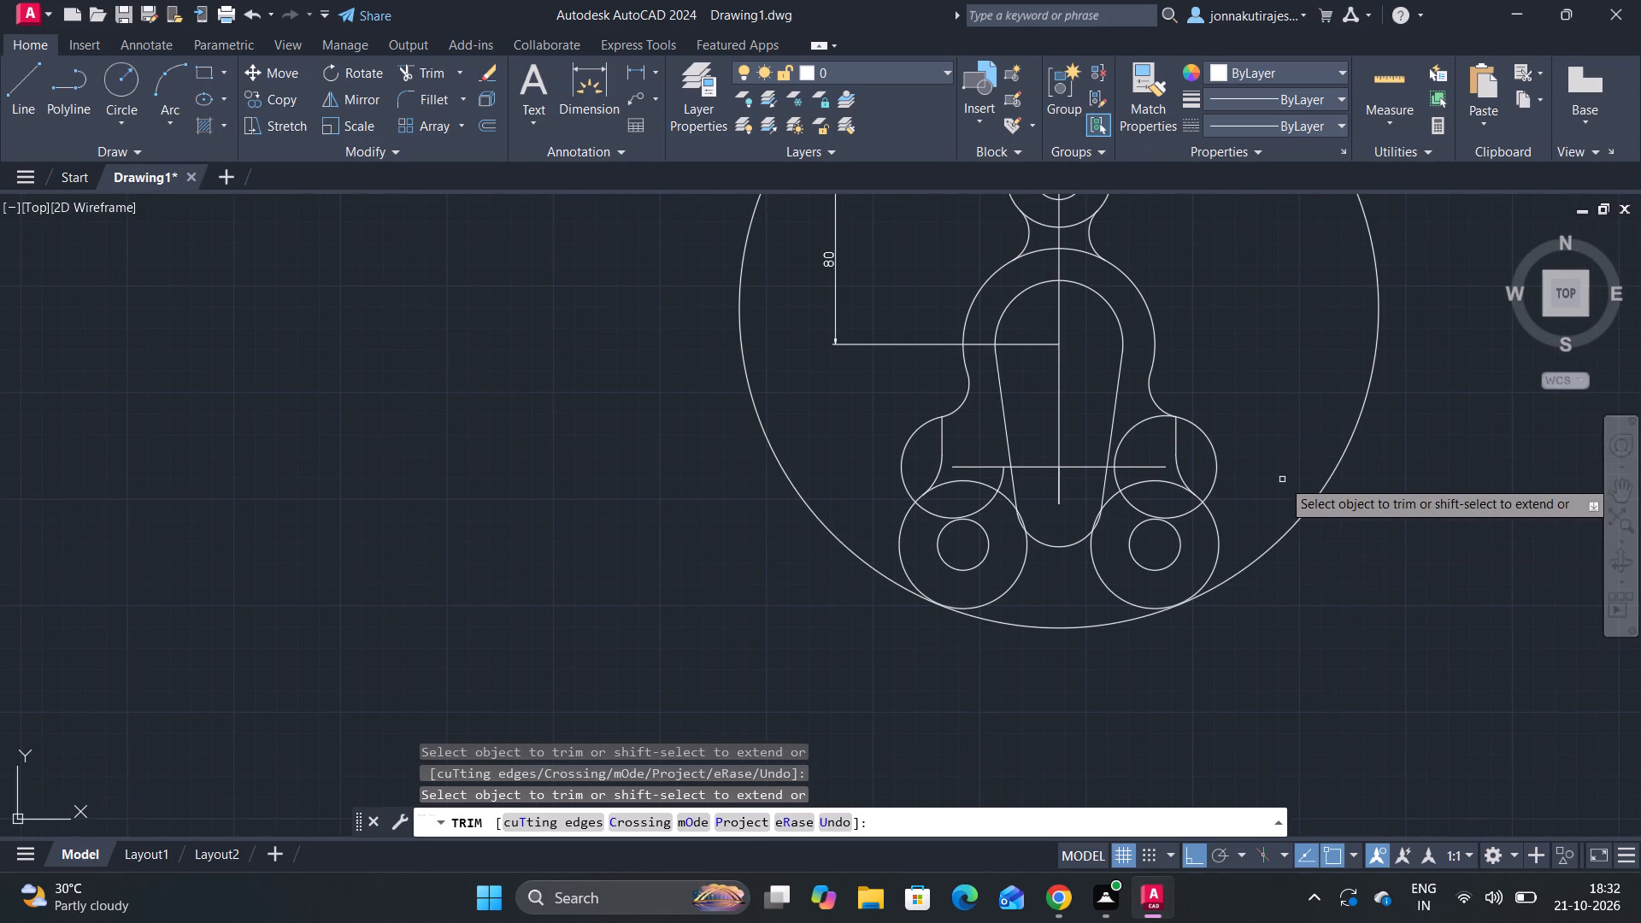
left_click(1213, 452)
left_click(1138, 424)
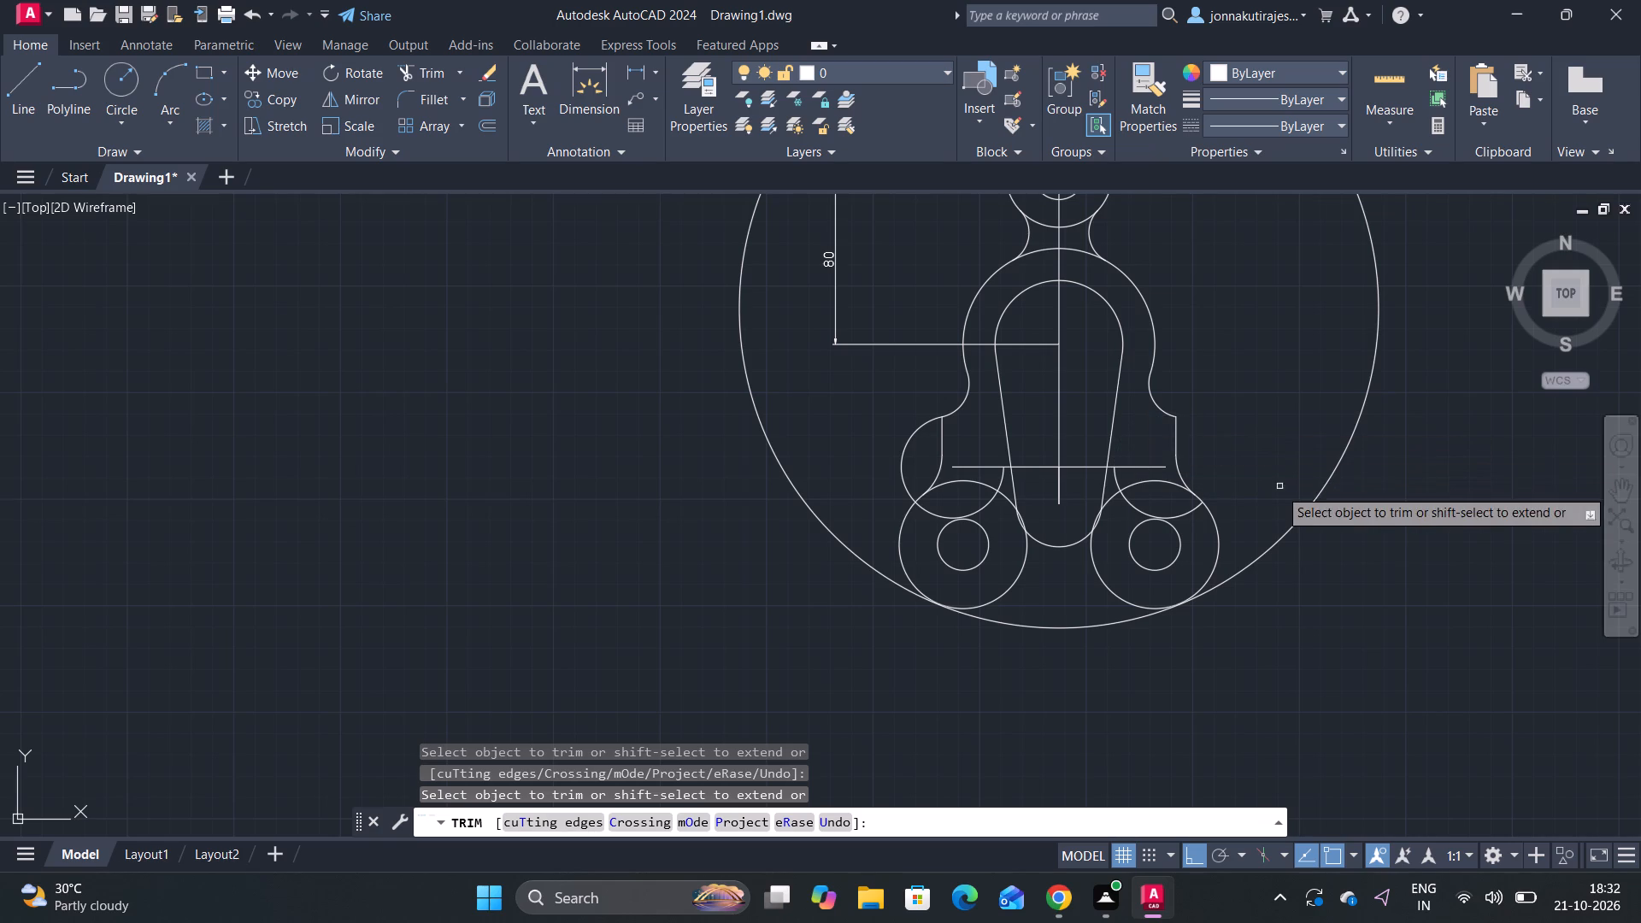
left_click(1185, 509)
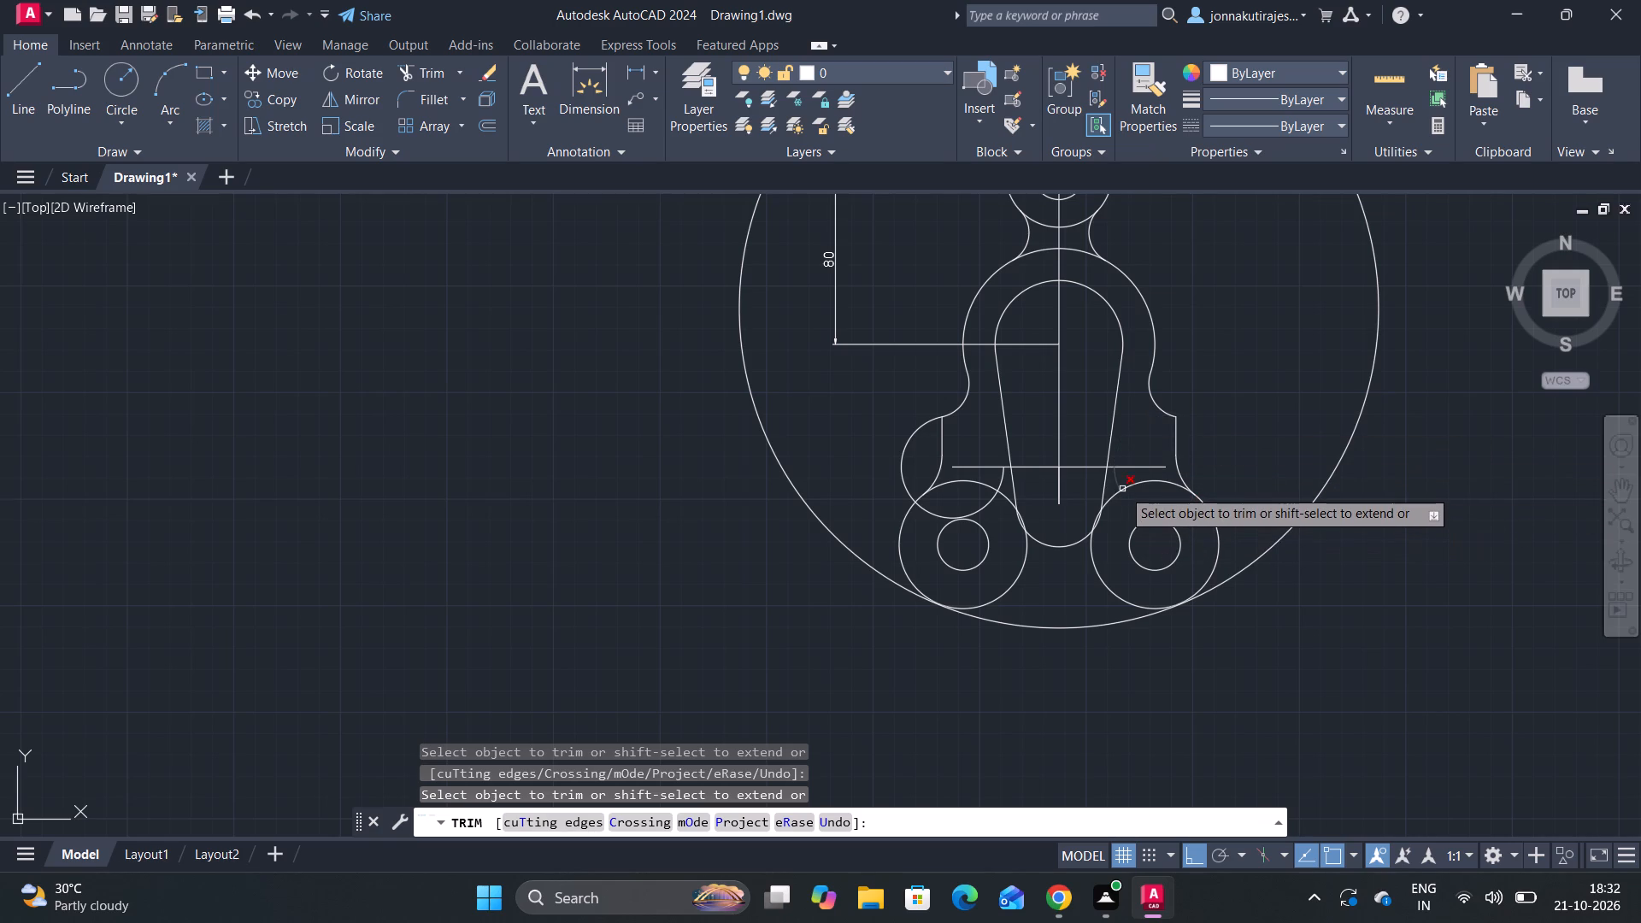
left_click(1122, 488)
left_click(1136, 488)
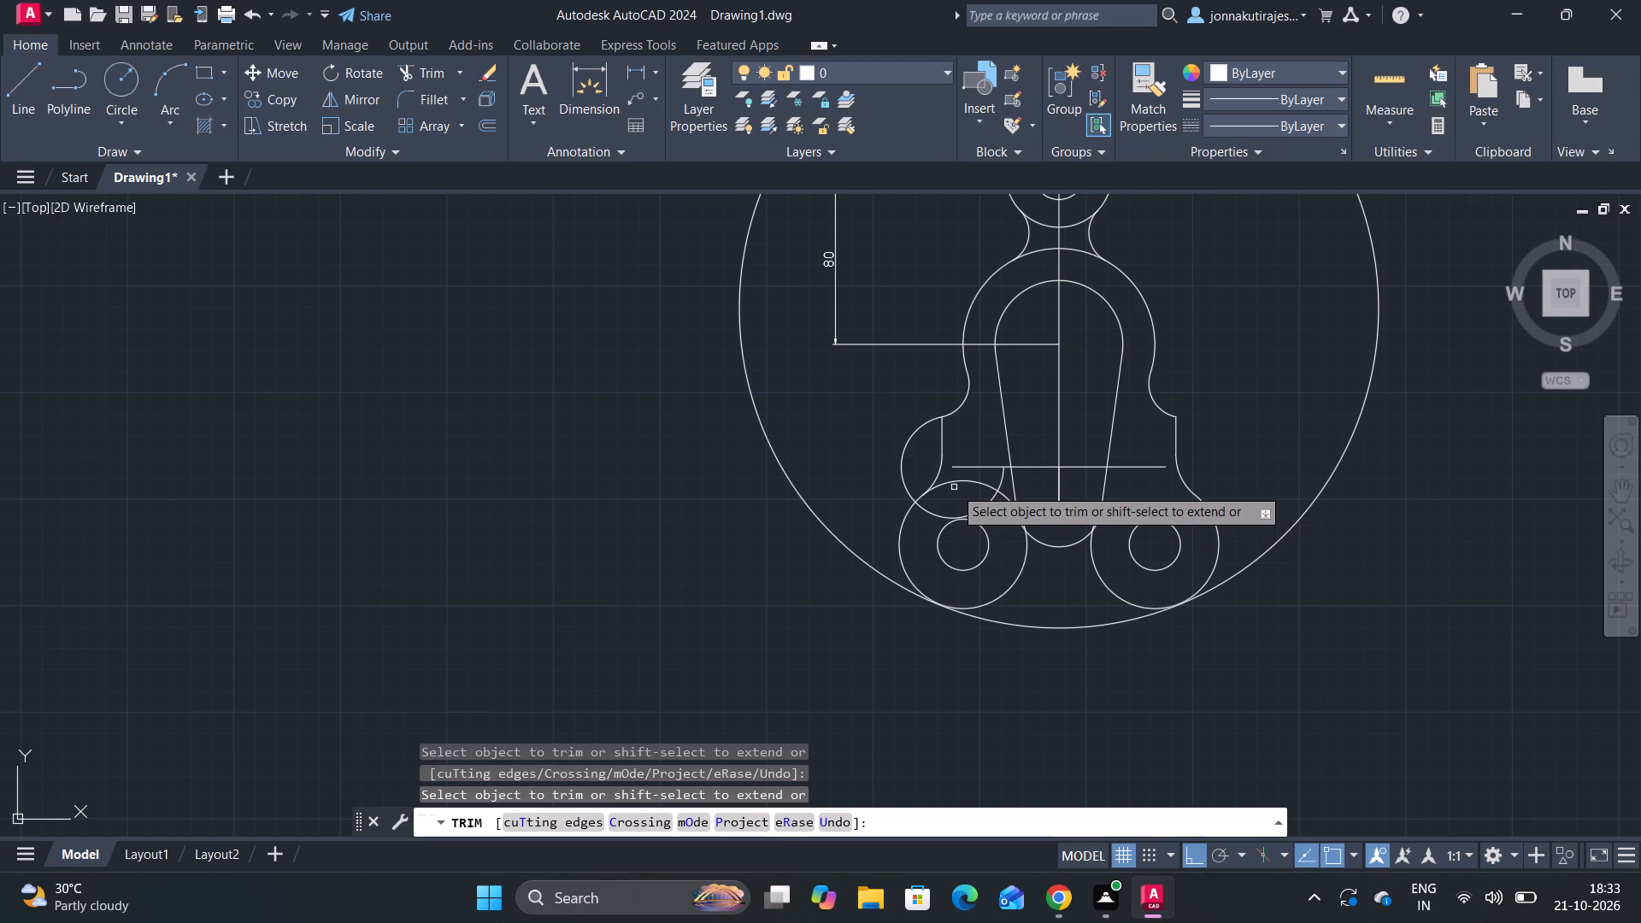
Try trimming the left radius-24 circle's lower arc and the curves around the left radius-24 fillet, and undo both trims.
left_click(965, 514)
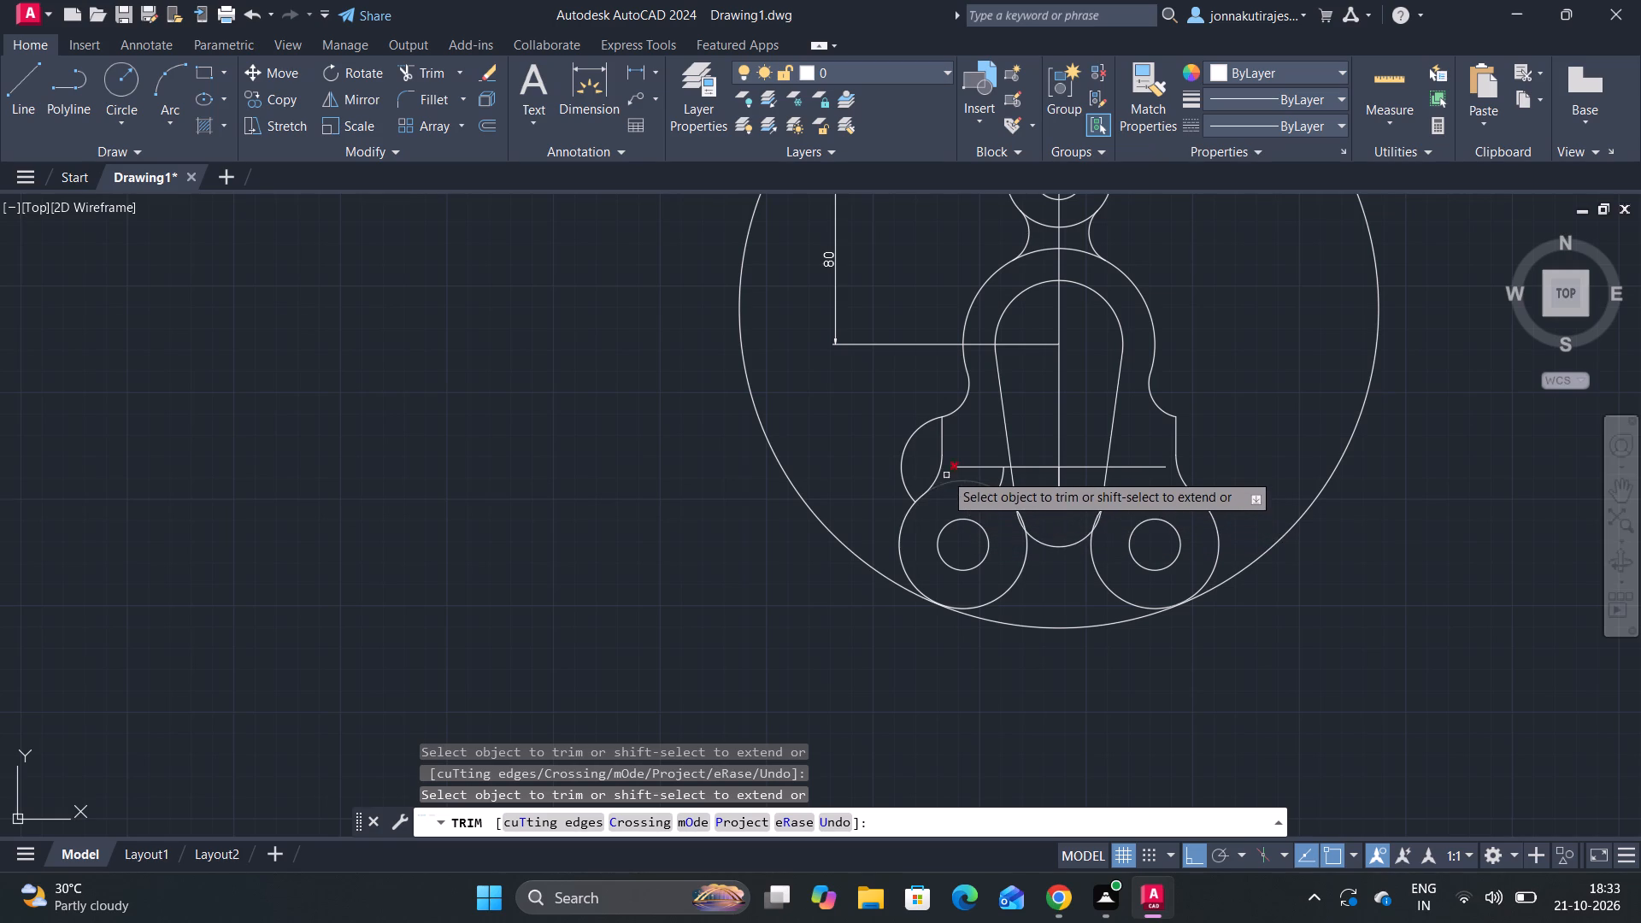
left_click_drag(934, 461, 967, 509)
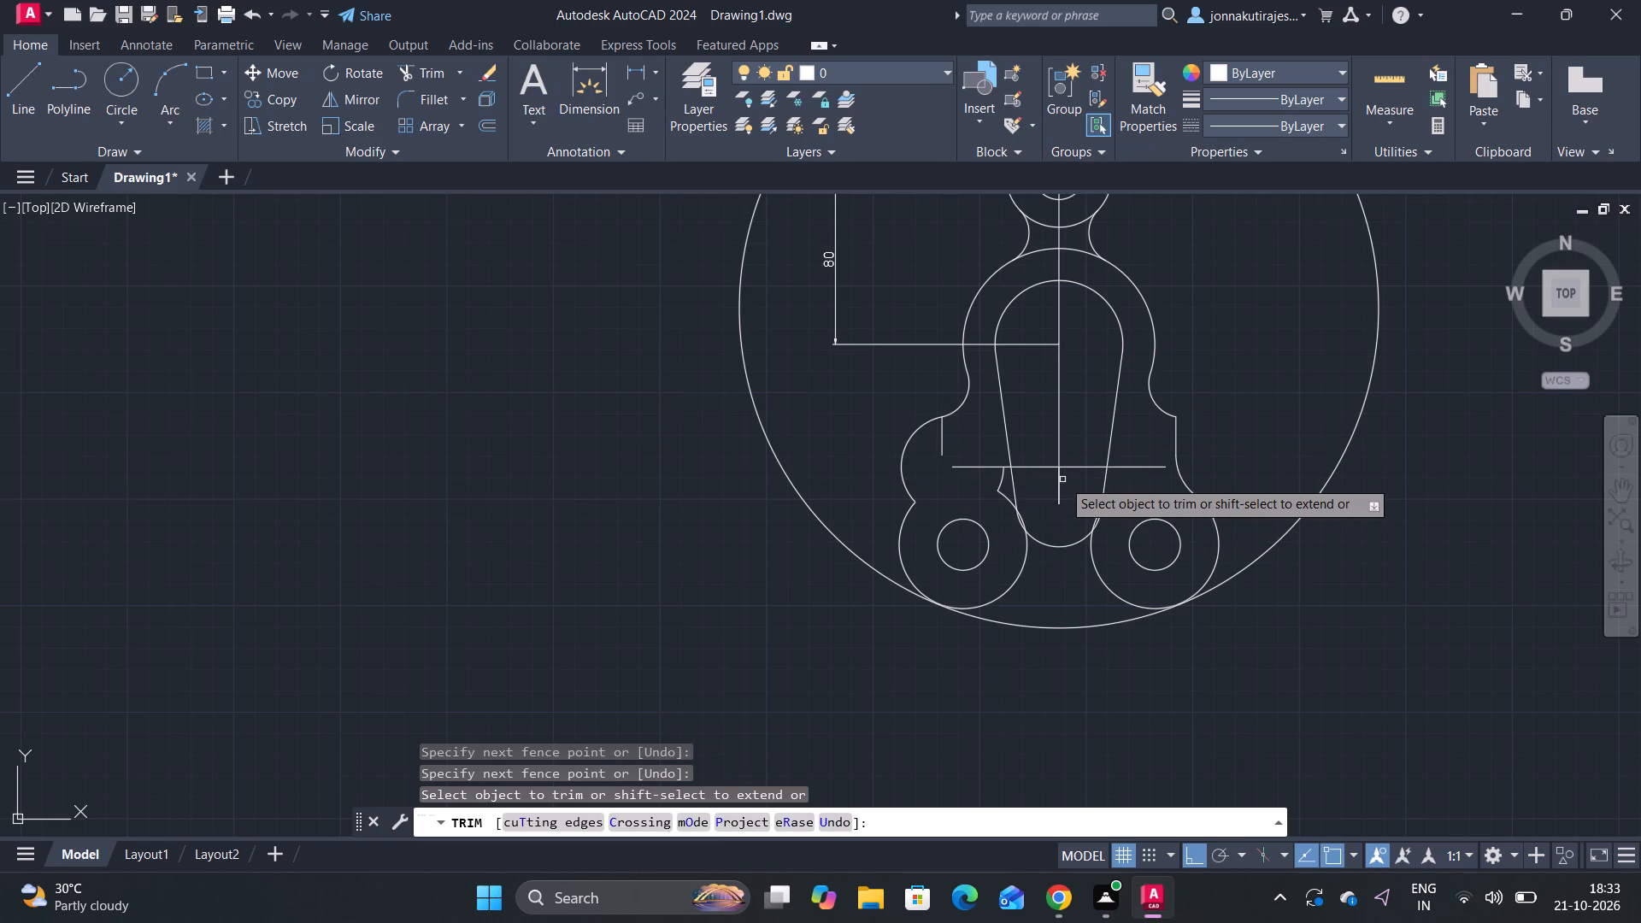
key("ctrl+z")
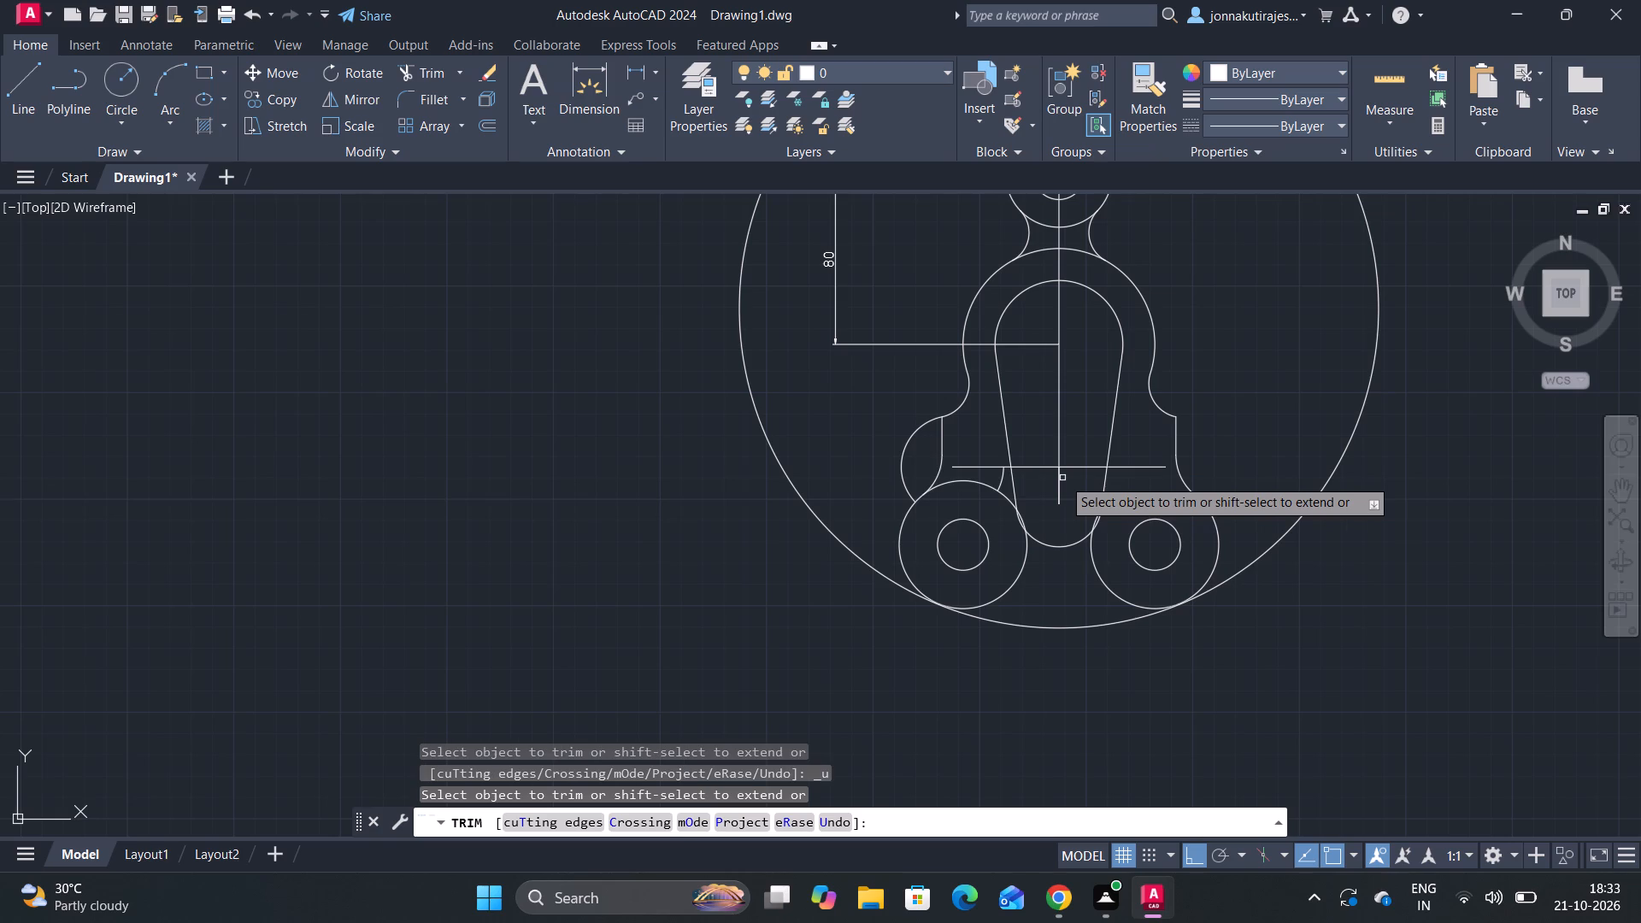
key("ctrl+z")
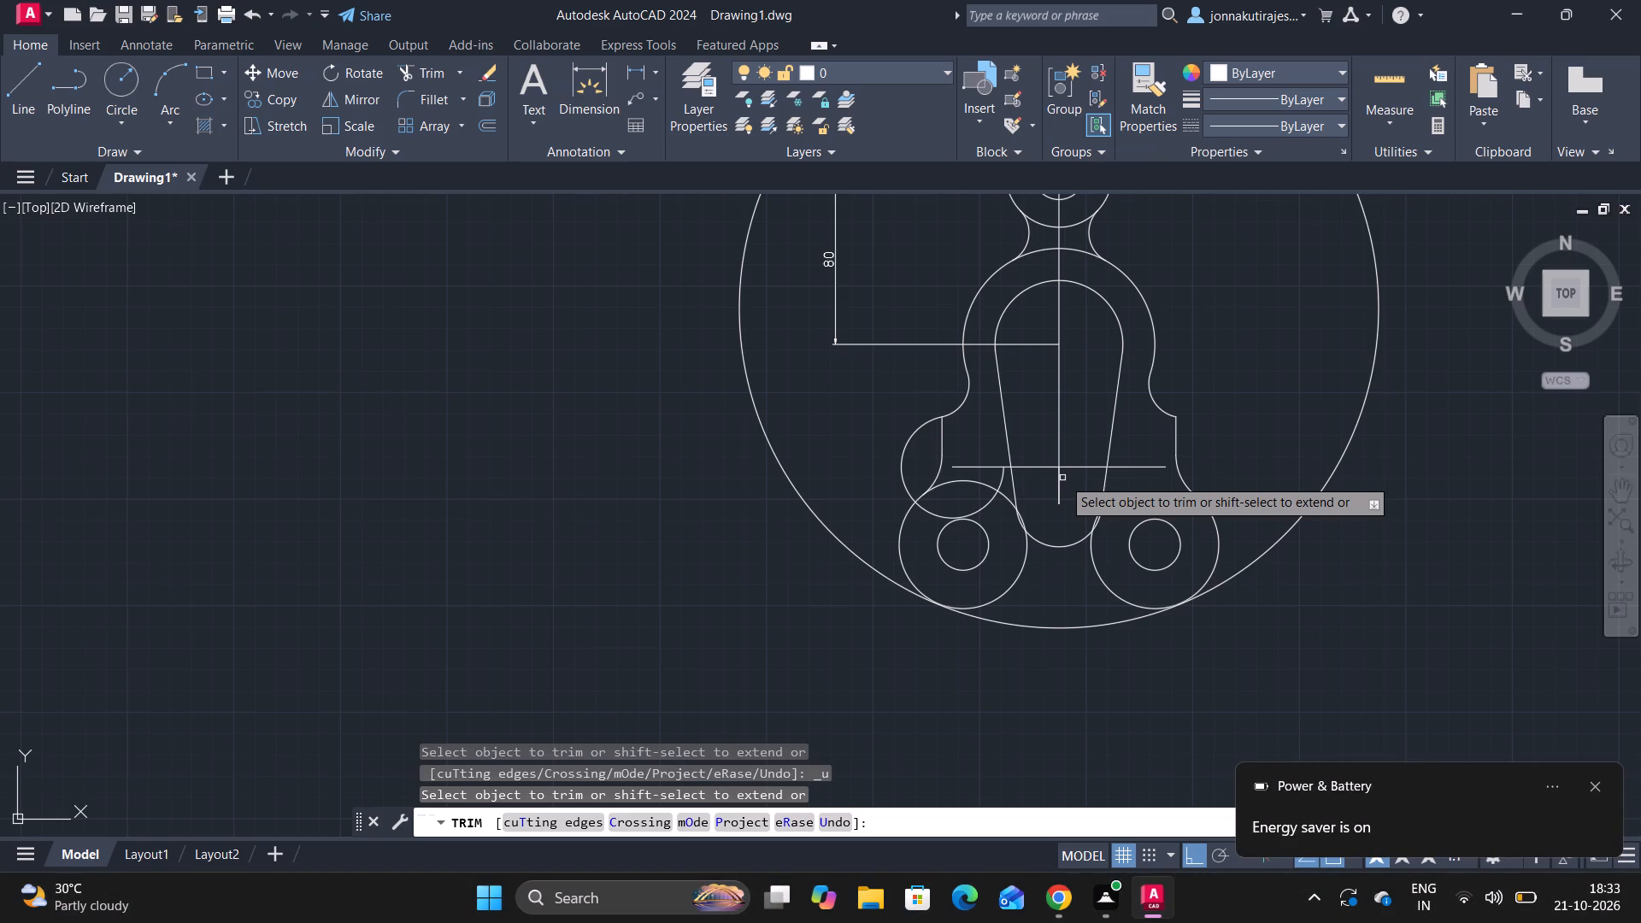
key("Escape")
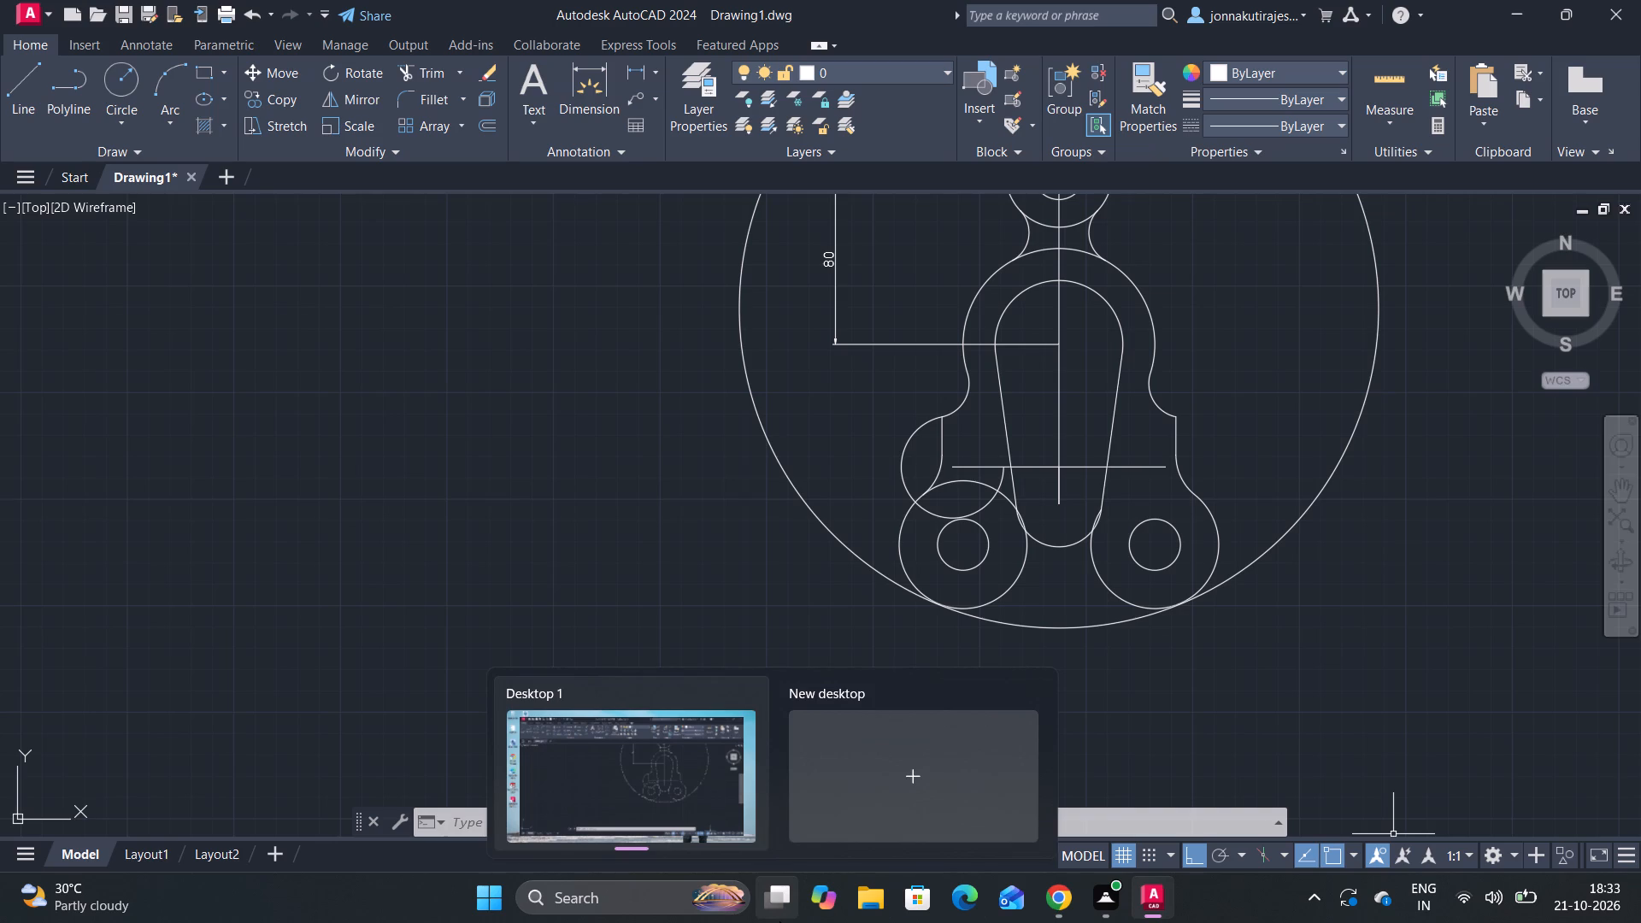
Trim the left radius-24 circle's remaining arcs and the lower-left radius-30 circle's upper arc between the fillet and the tapered outline.
scroll(1226, 627, "down", 1)
middle_click_drag(1231, 626, 1220, 626)
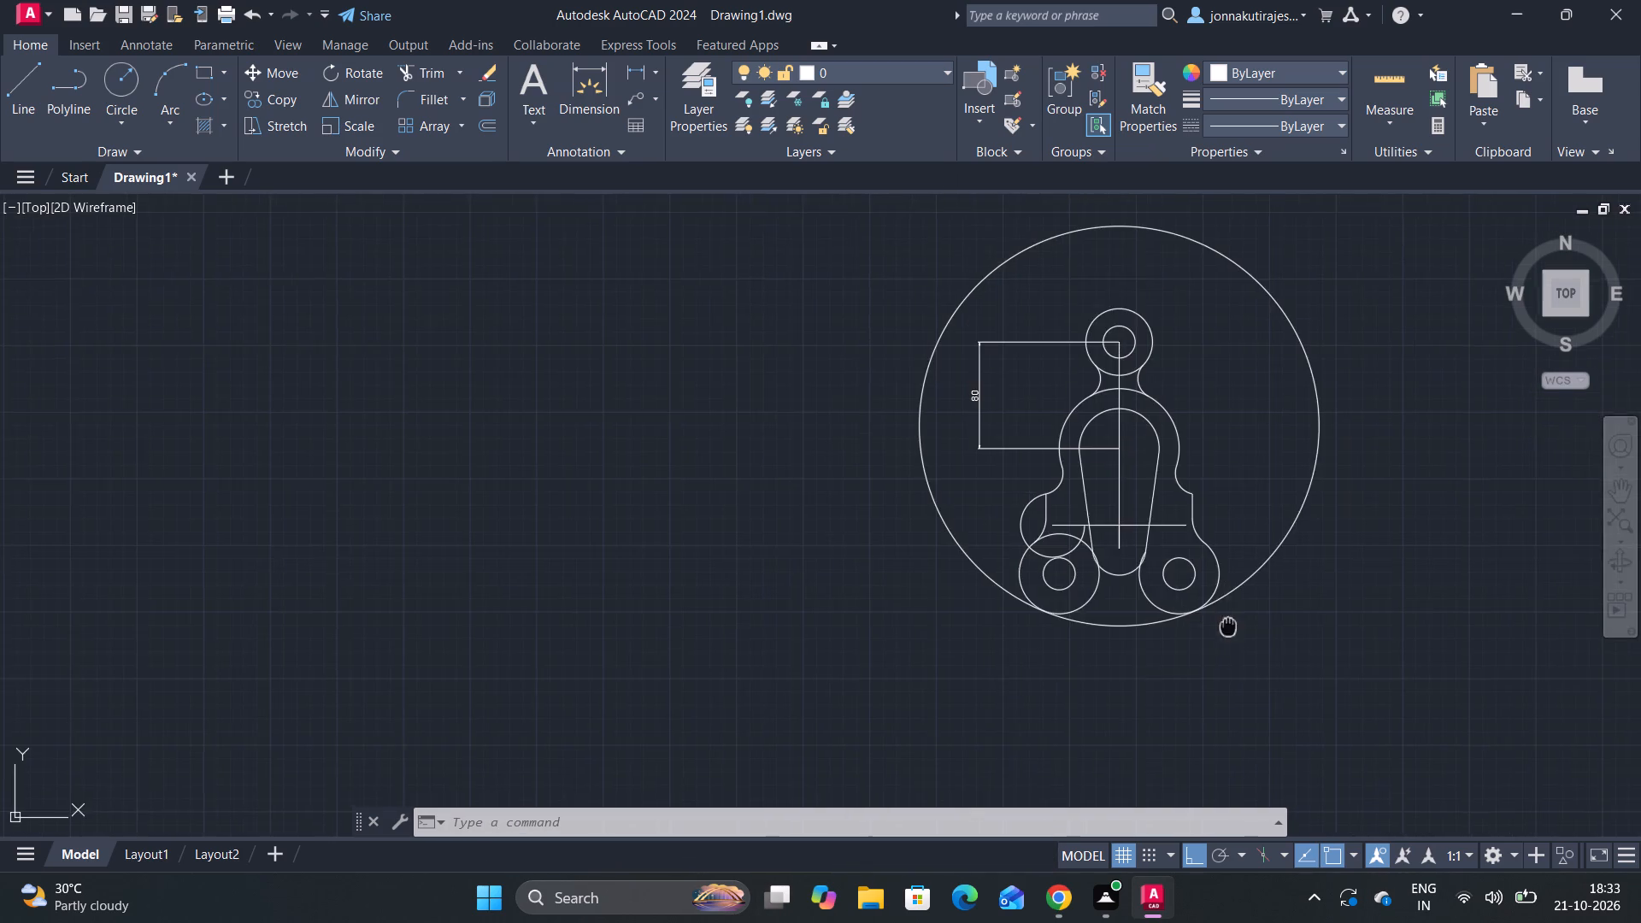
middle_click_drag(1220, 626, 1027, 656)
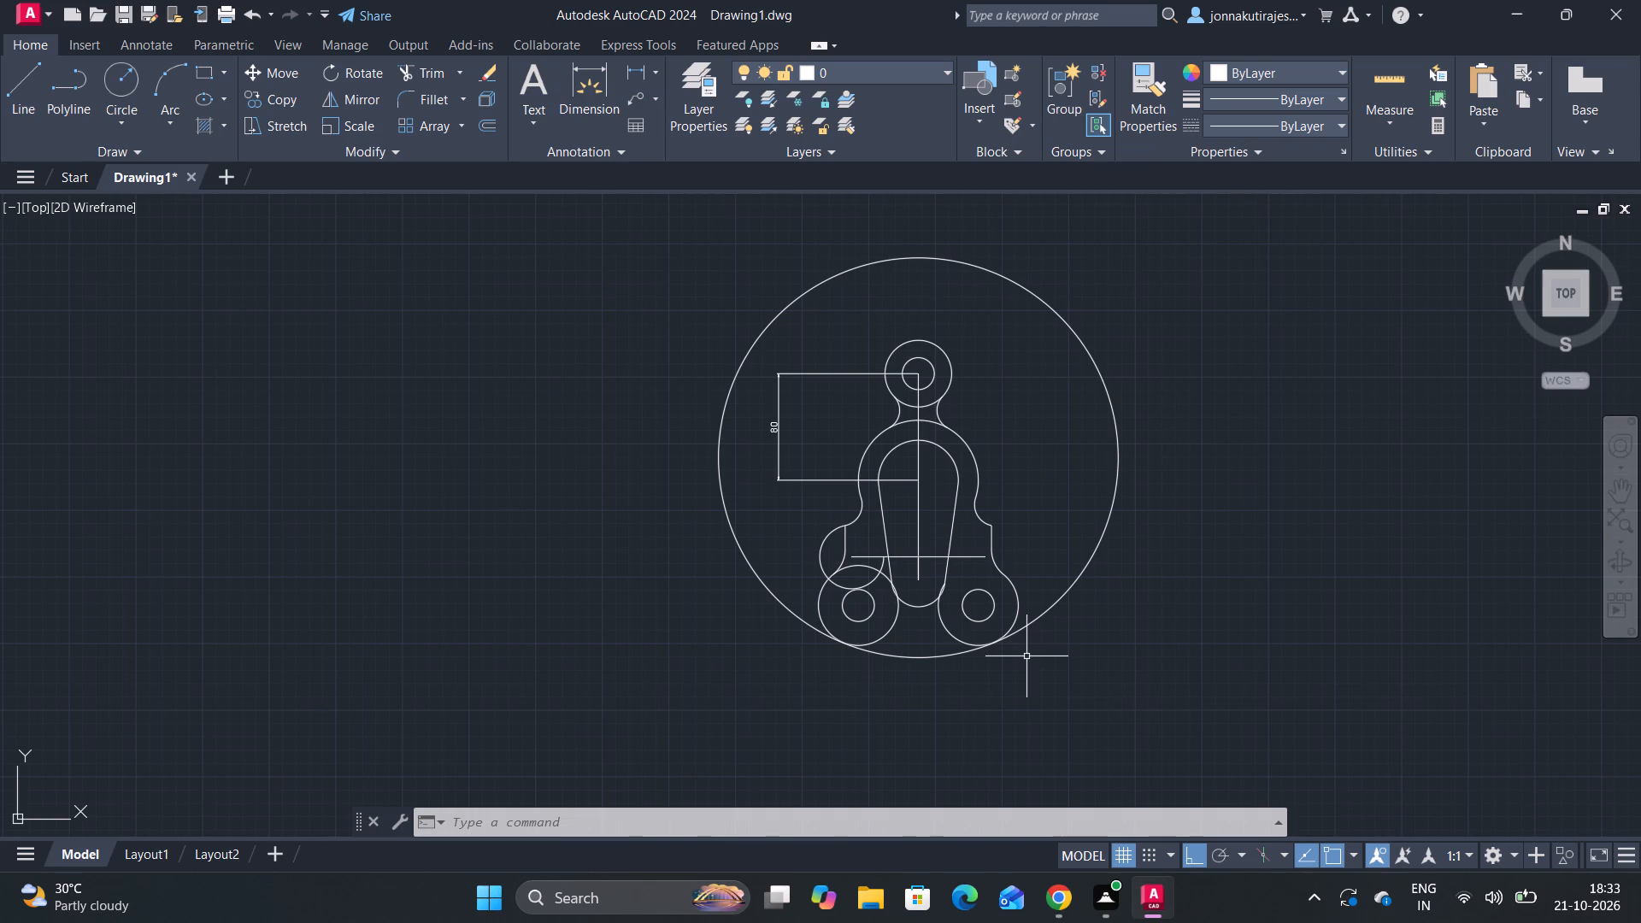
left_click(432, 58)
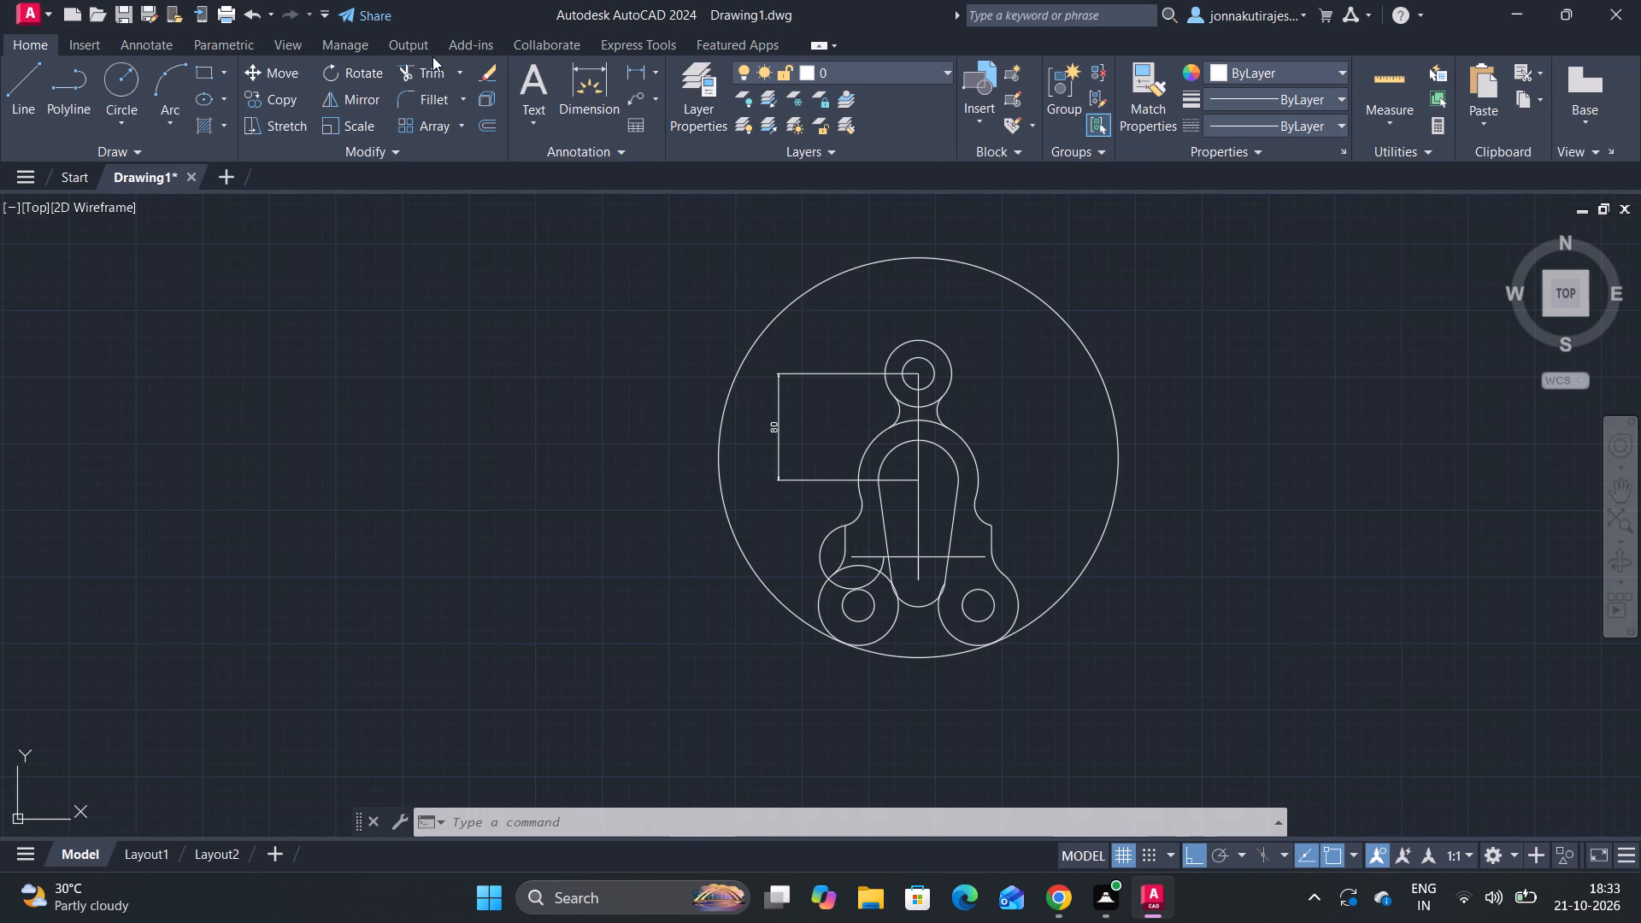
left_click(429, 67)
scroll(821, 534, "up", 1)
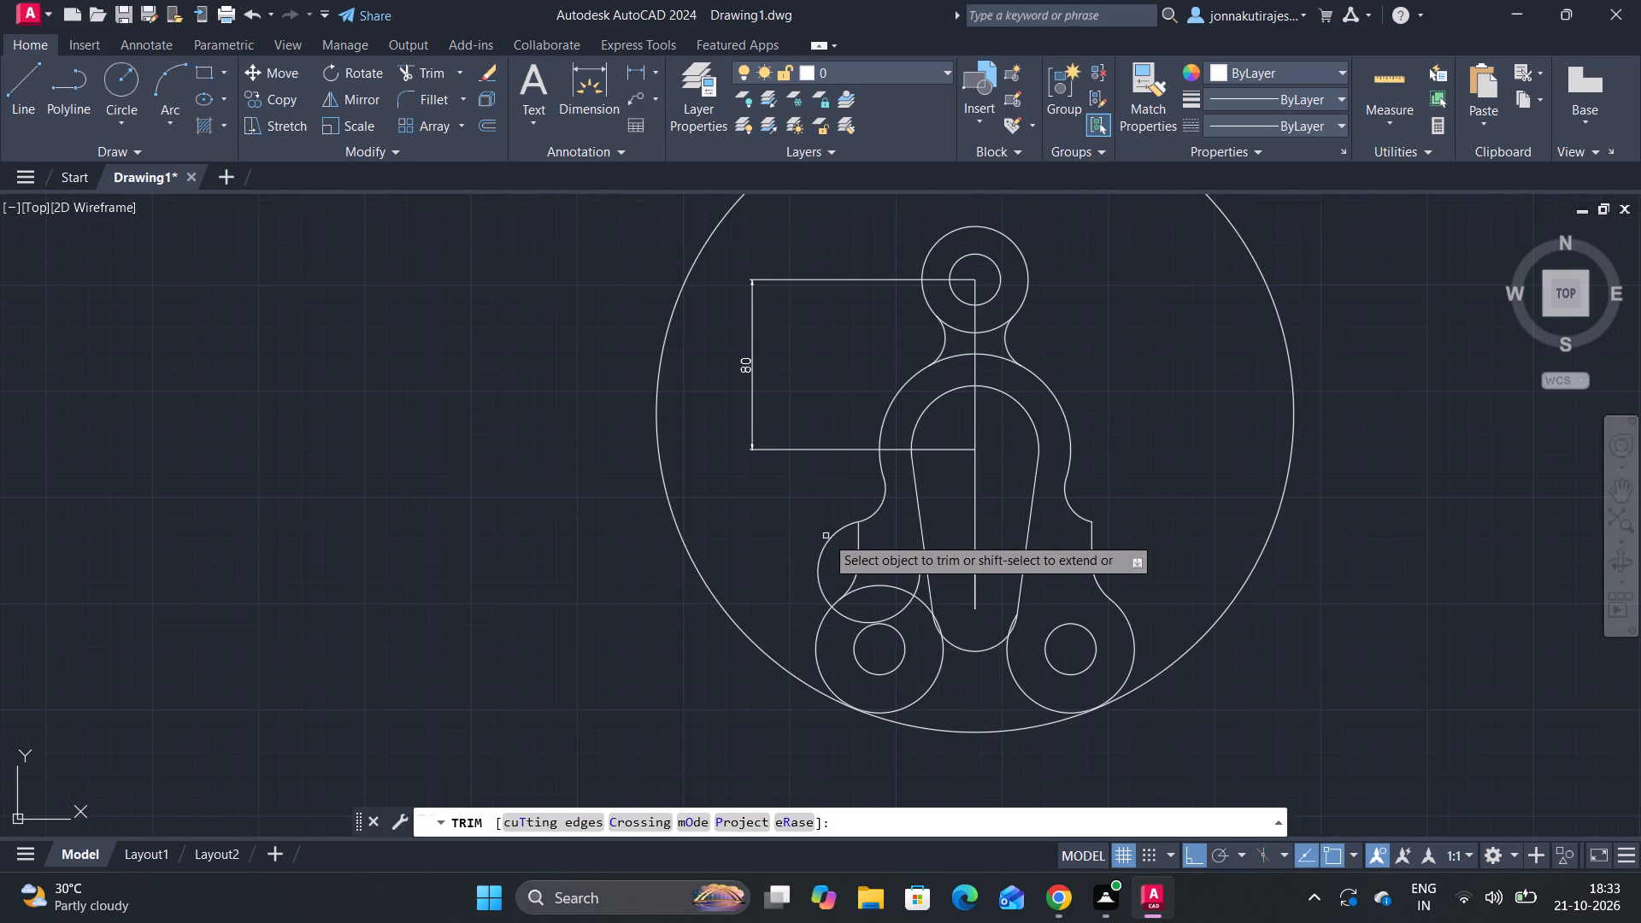
left_click(846, 527)
left_click(852, 617)
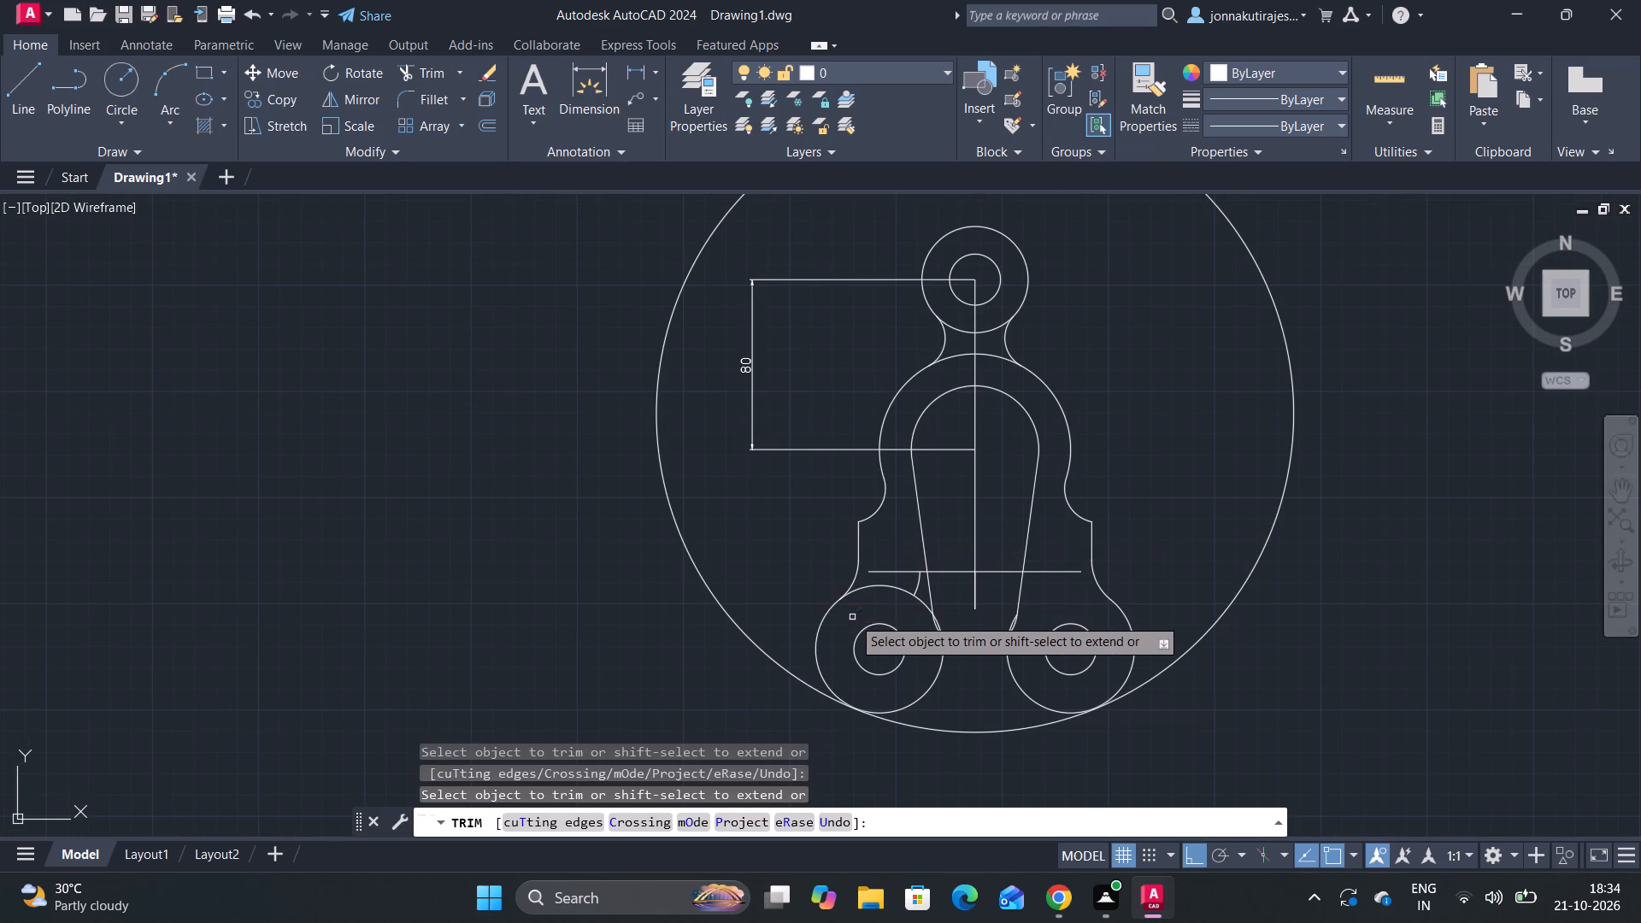
left_click(905, 592)
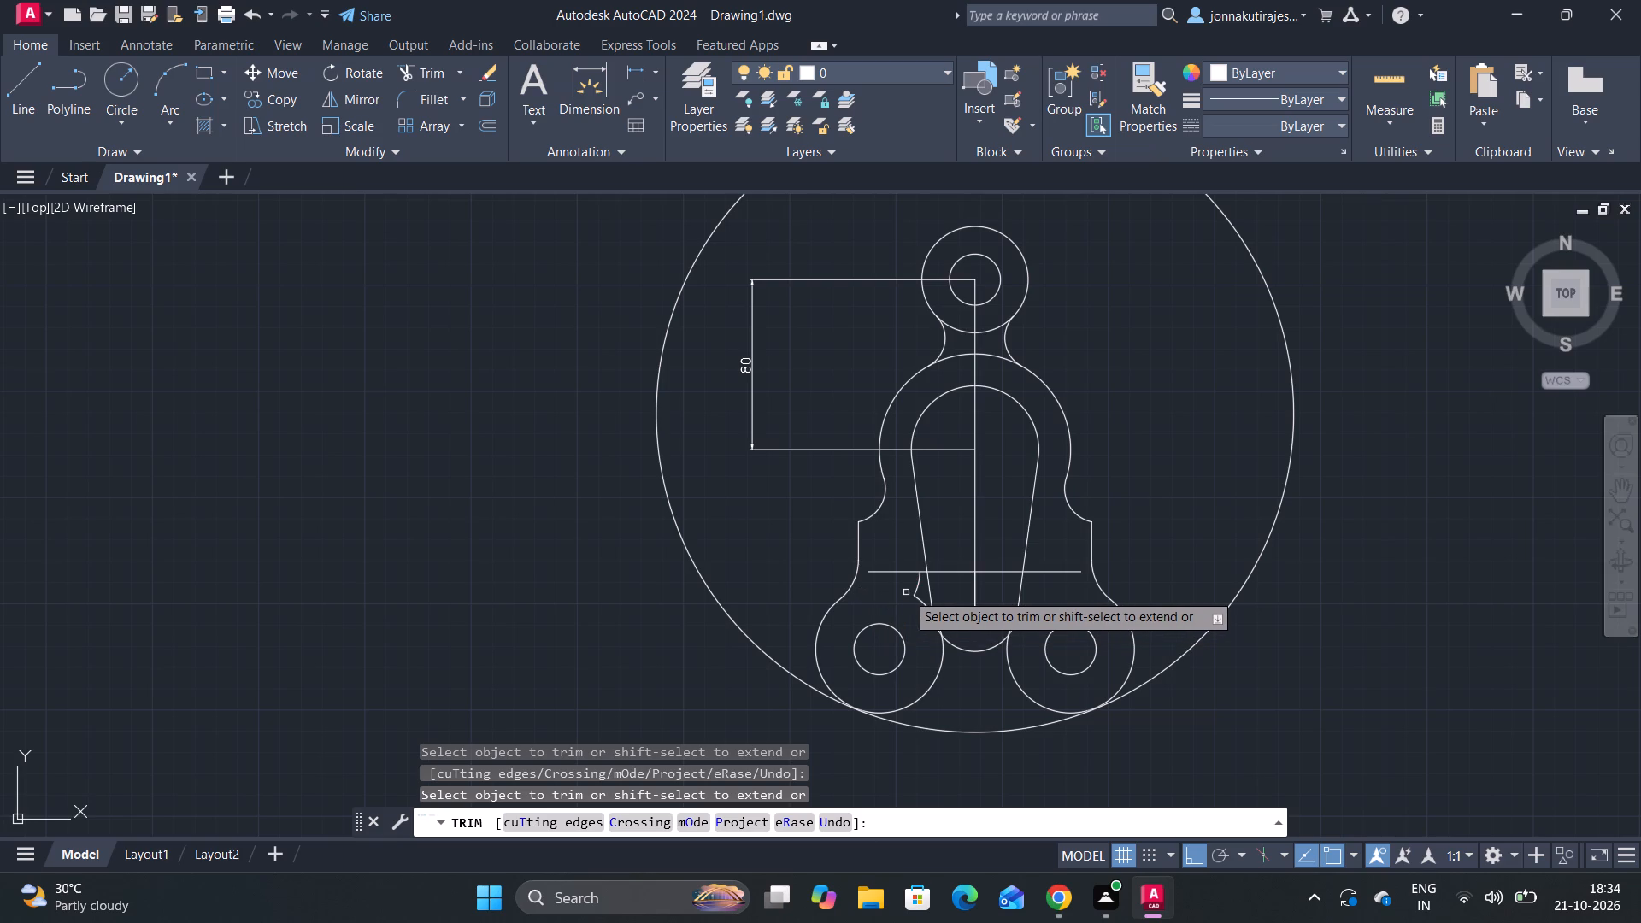
left_click(920, 593)
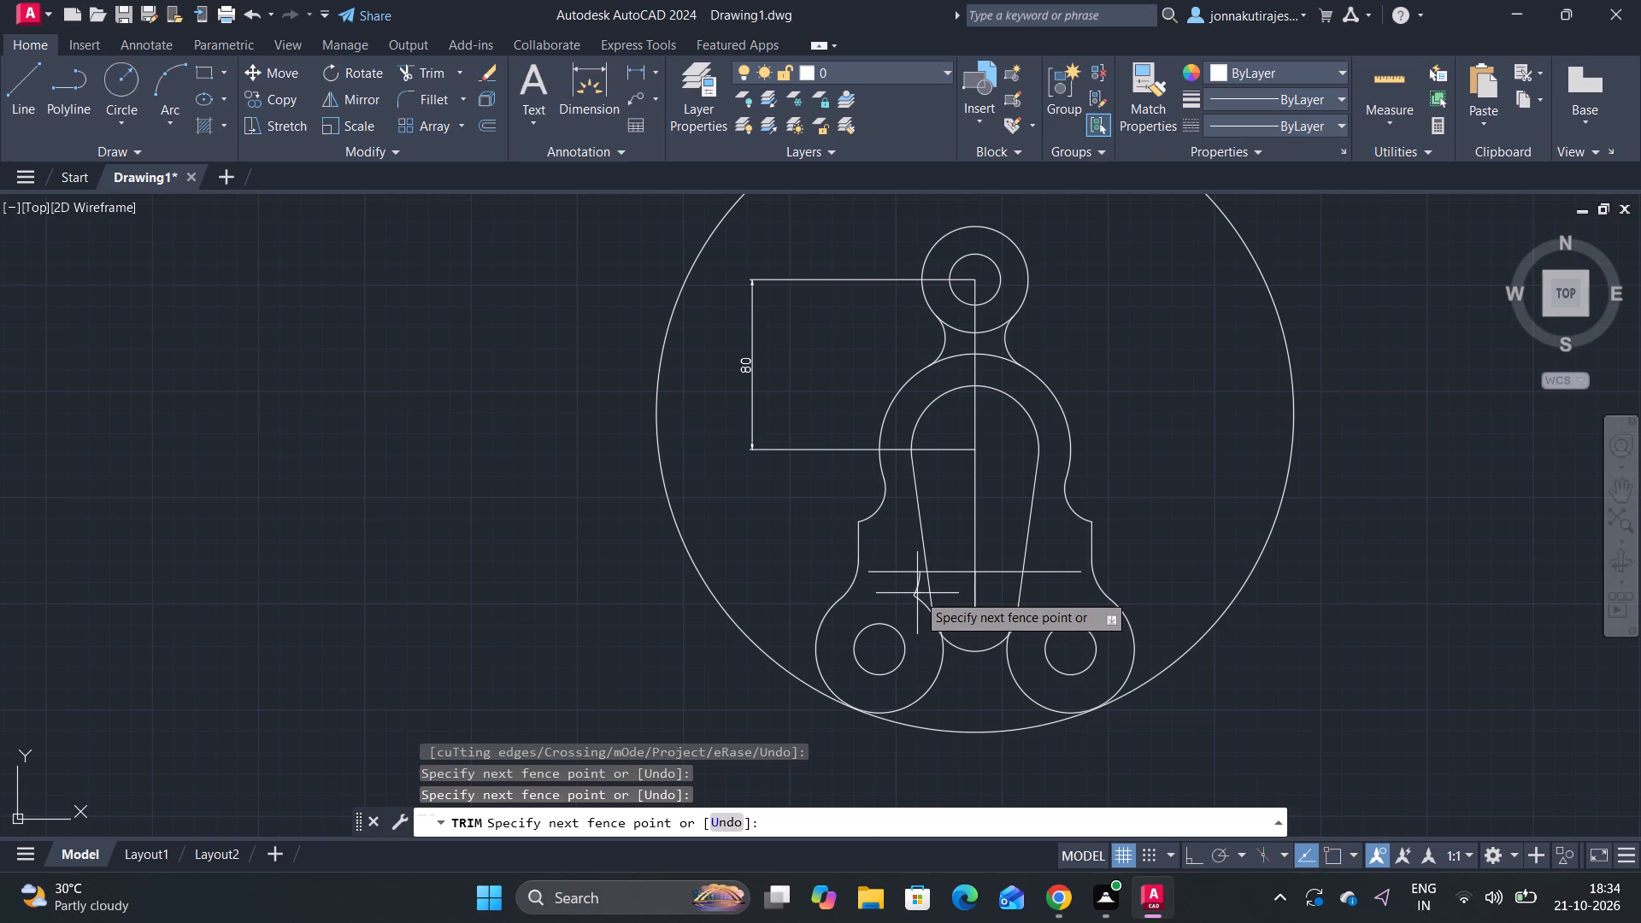
left_click_drag(909, 583, 917, 600)
left_click(917, 600)
middle_click_drag(948, 561, 948, 469)
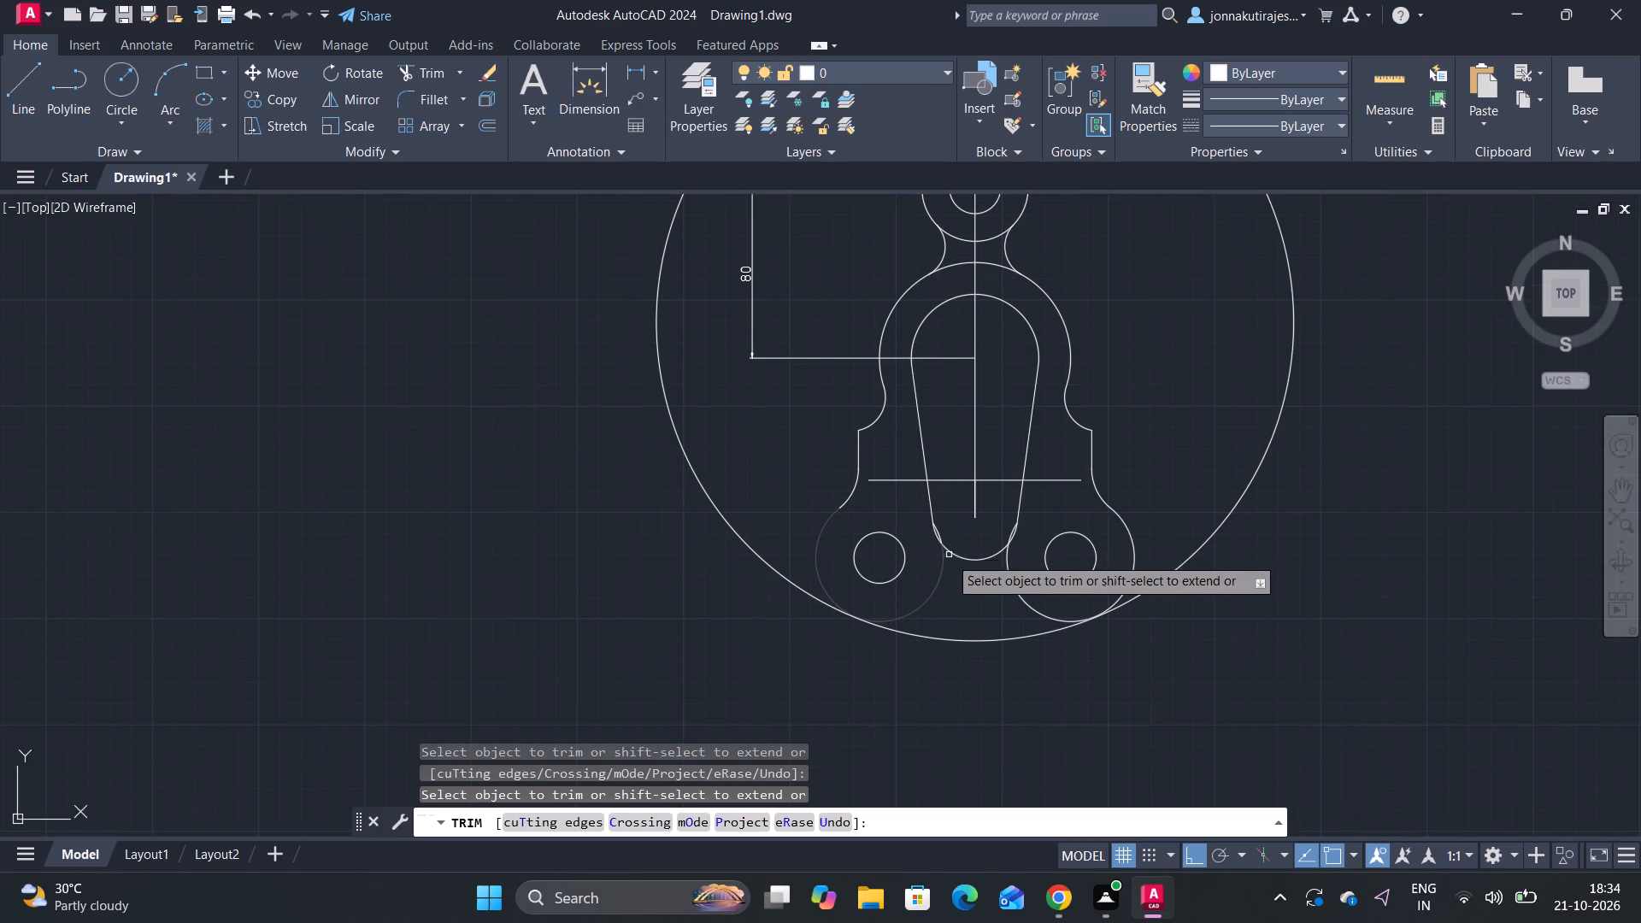
Trim the short arcs of the lower-left and lower-right radius-30 circles that lie inside the tapered slot's rounded bottom.
scroll(948, 558, "up", 2)
left_click(925, 514)
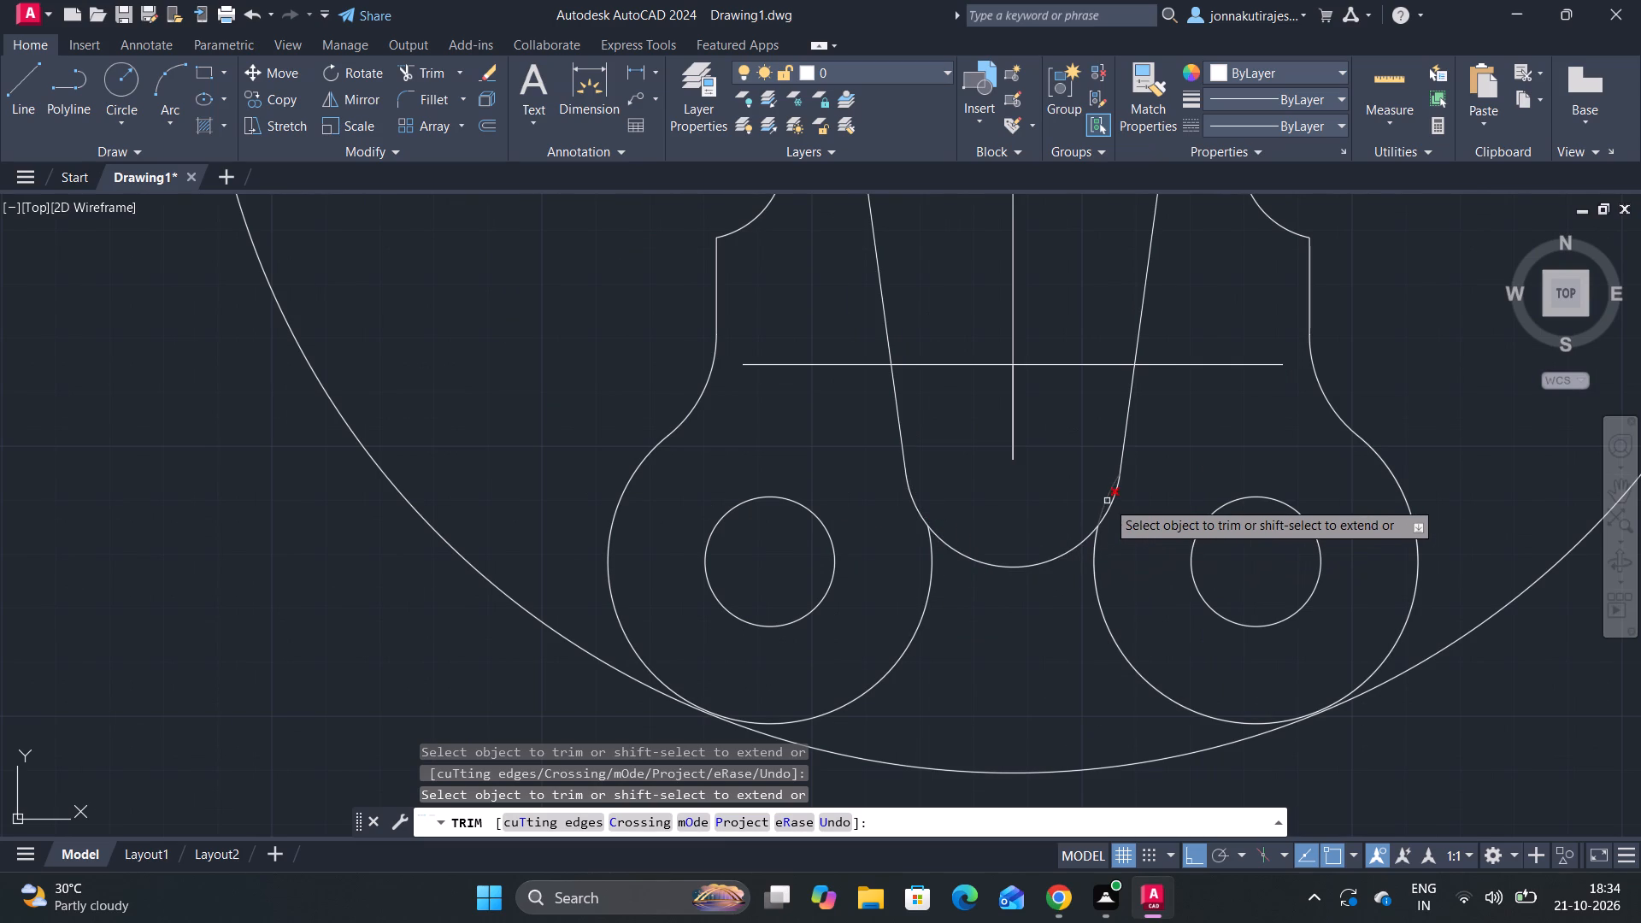
left_click(1107, 499)
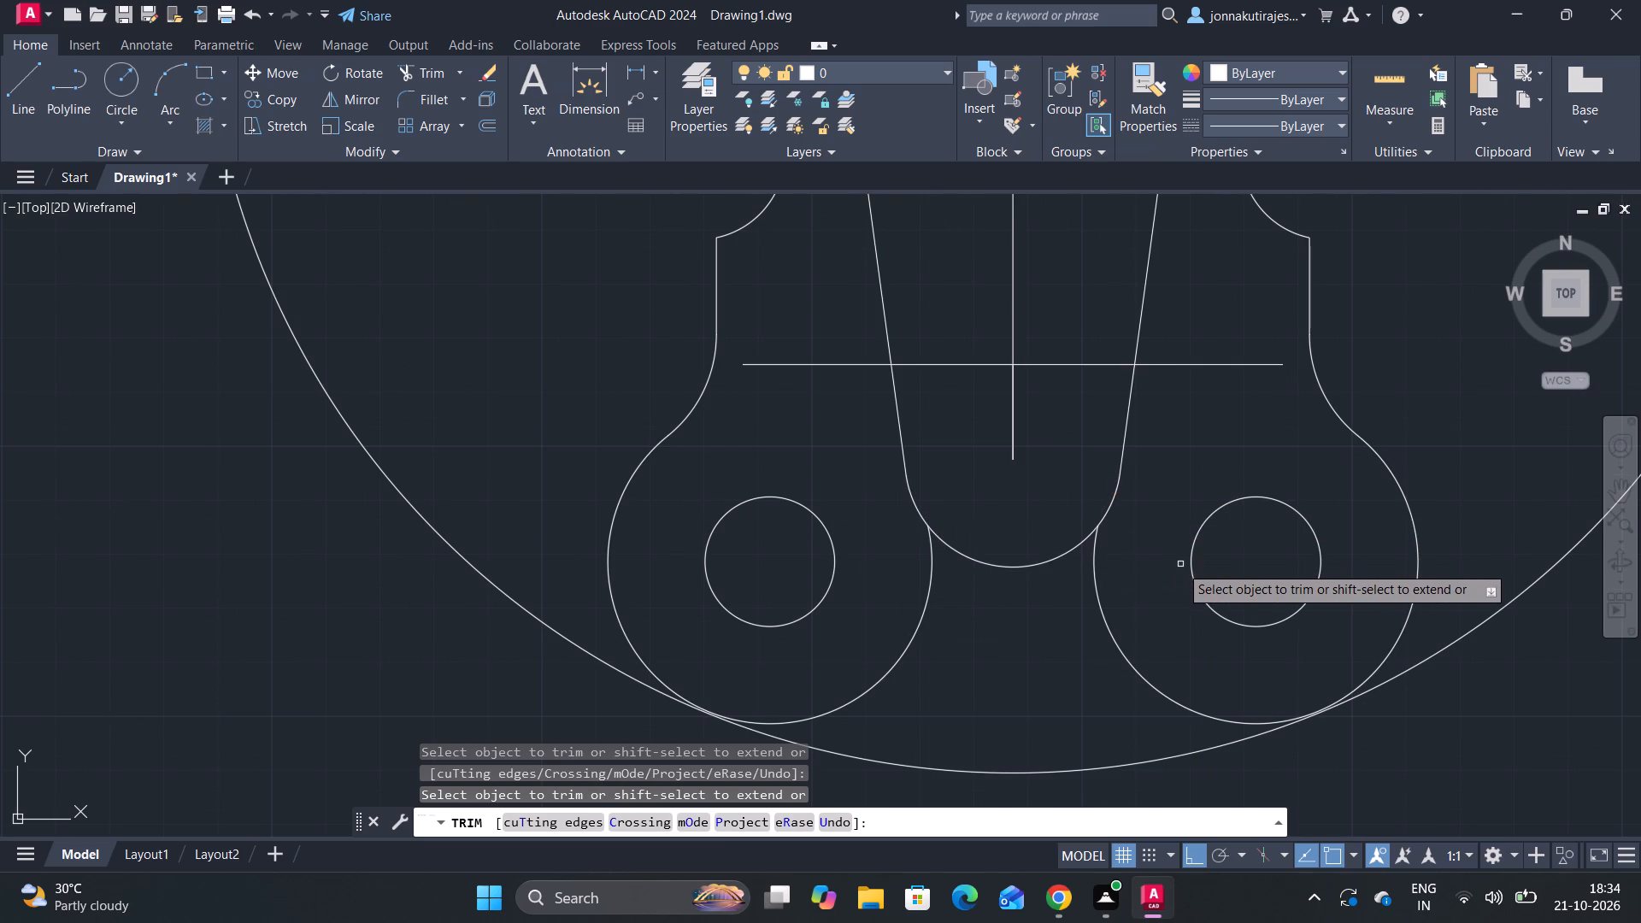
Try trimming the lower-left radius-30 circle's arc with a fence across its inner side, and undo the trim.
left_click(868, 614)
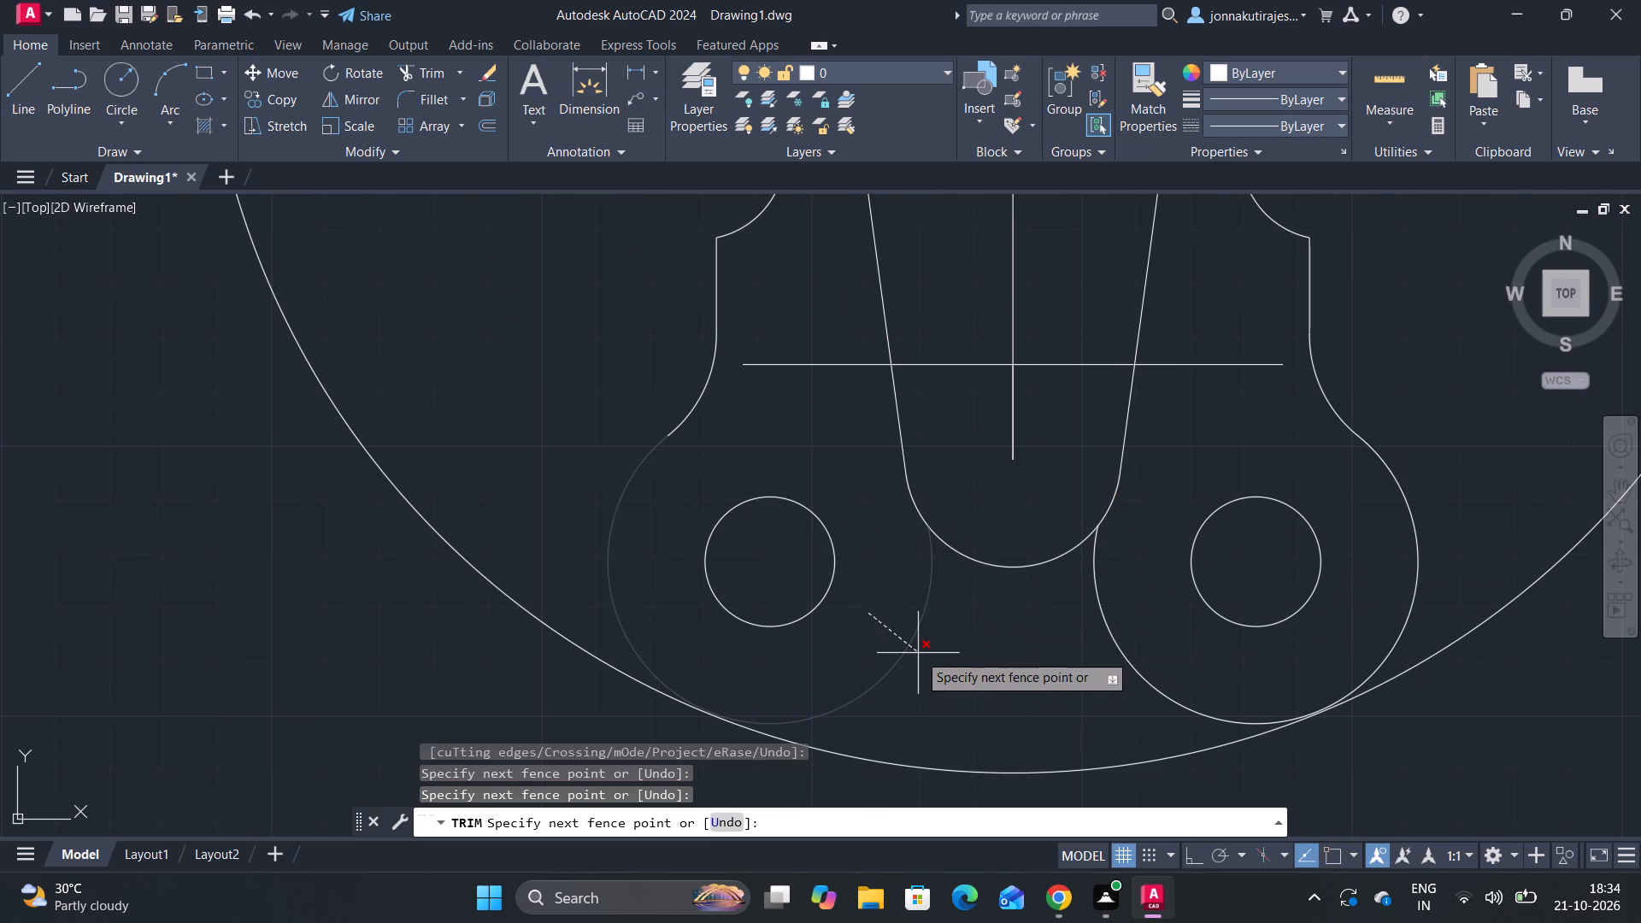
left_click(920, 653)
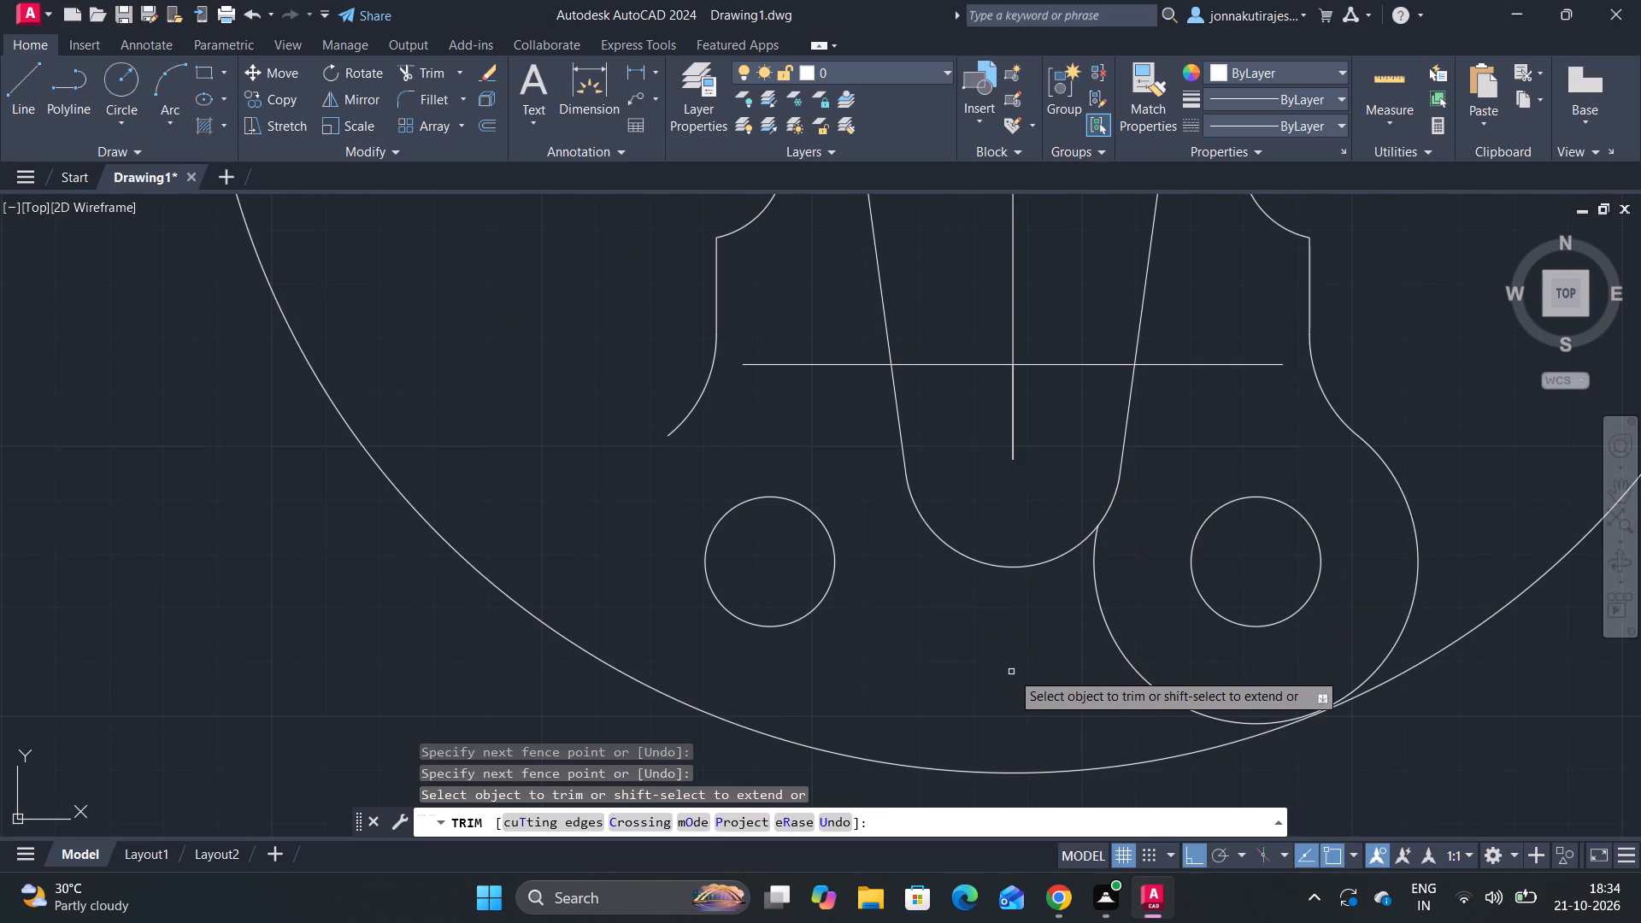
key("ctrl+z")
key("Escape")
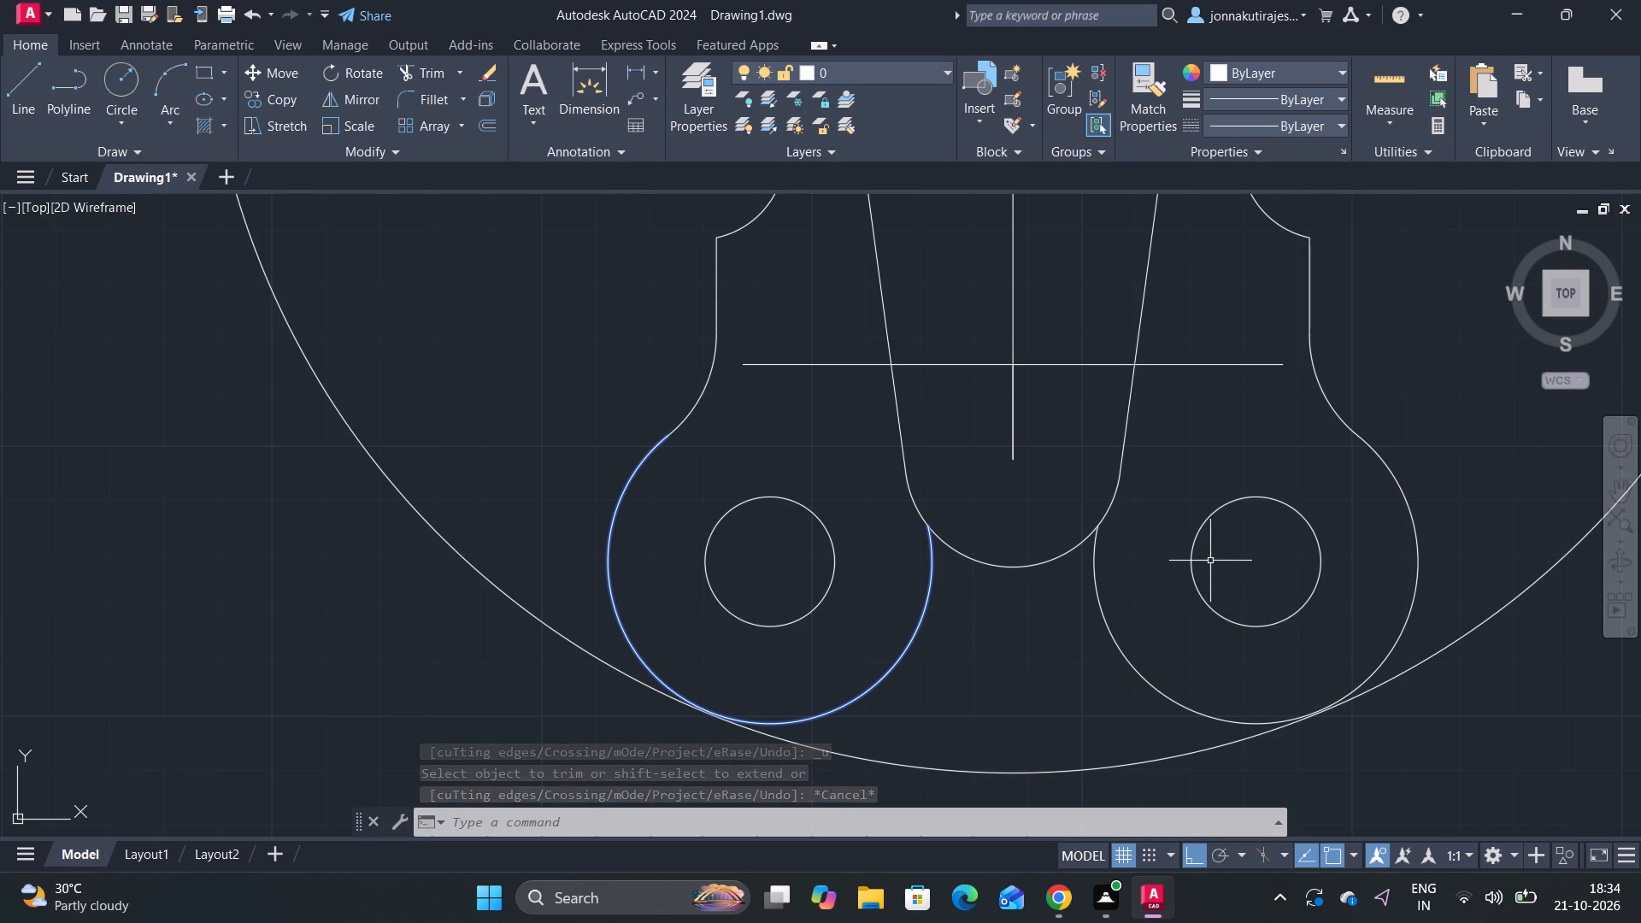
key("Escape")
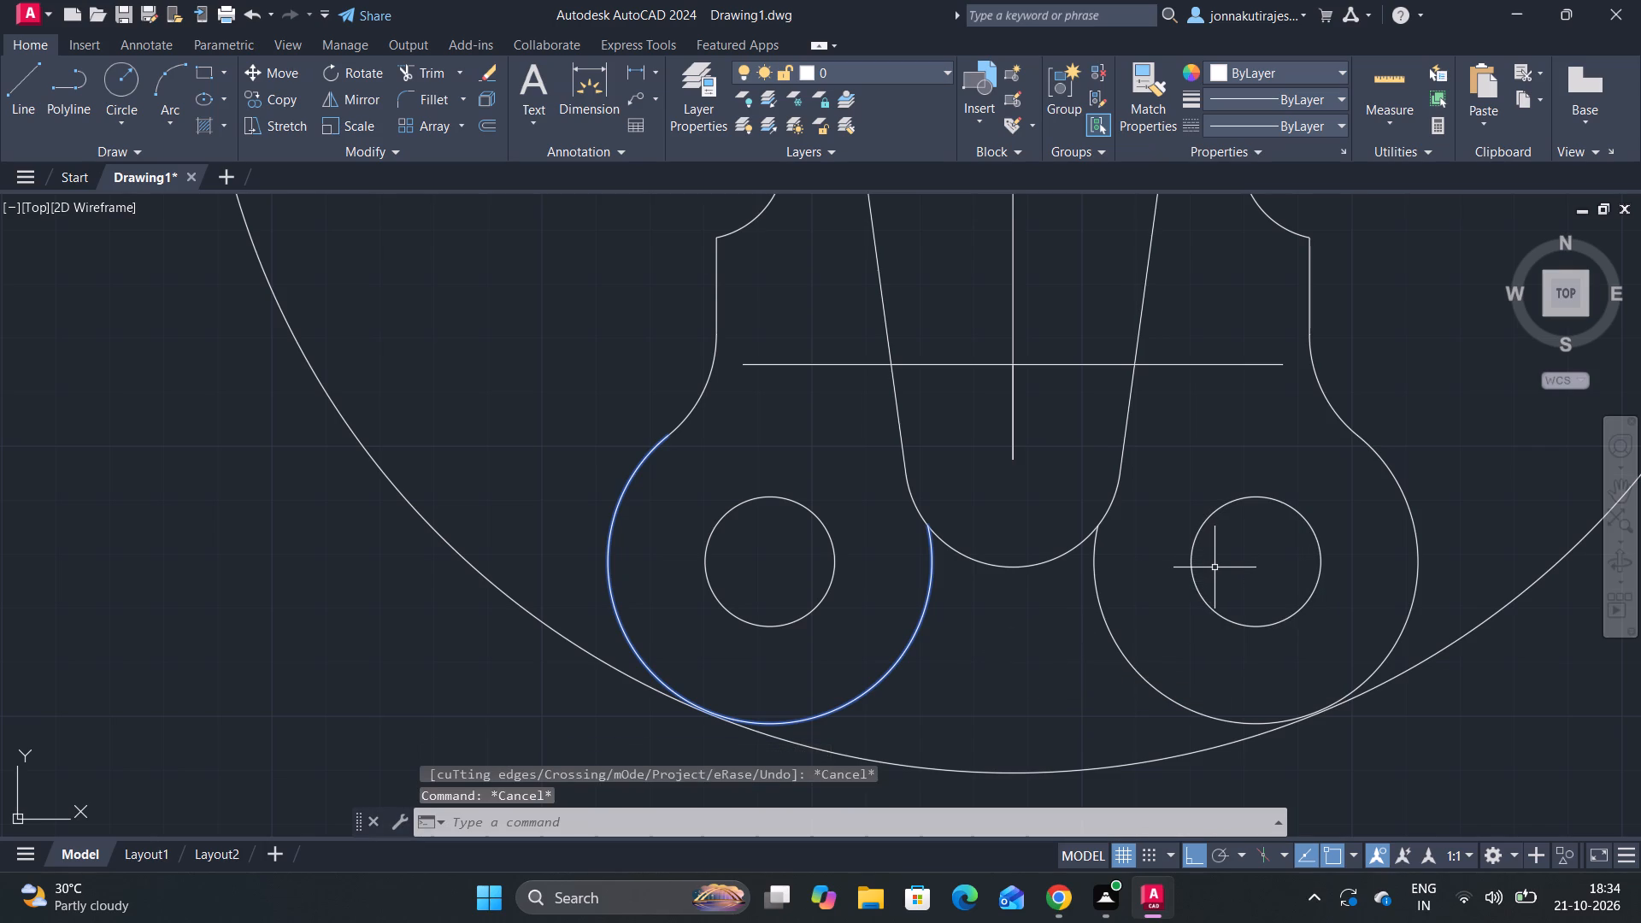
Nudge the large enclosing circle slightly upward so its bottom meets the two lower radius-30 circles.
scroll(1307, 503, "down", 1)
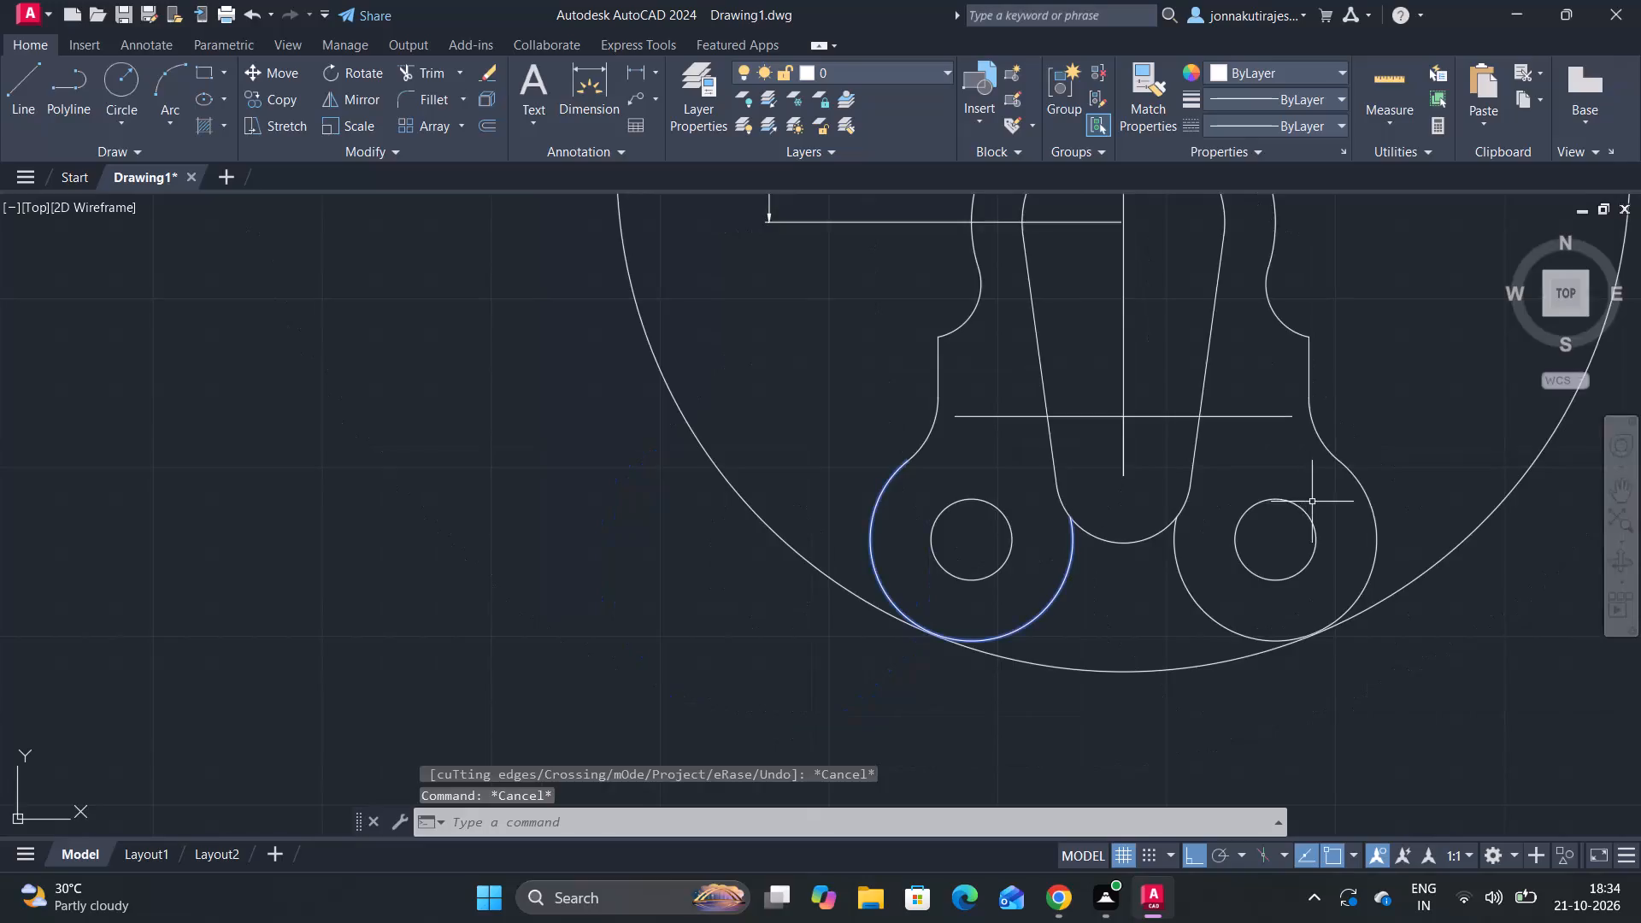
scroll(1341, 479, "down", 1)
middle_click_drag(1343, 478, 1294, 467)
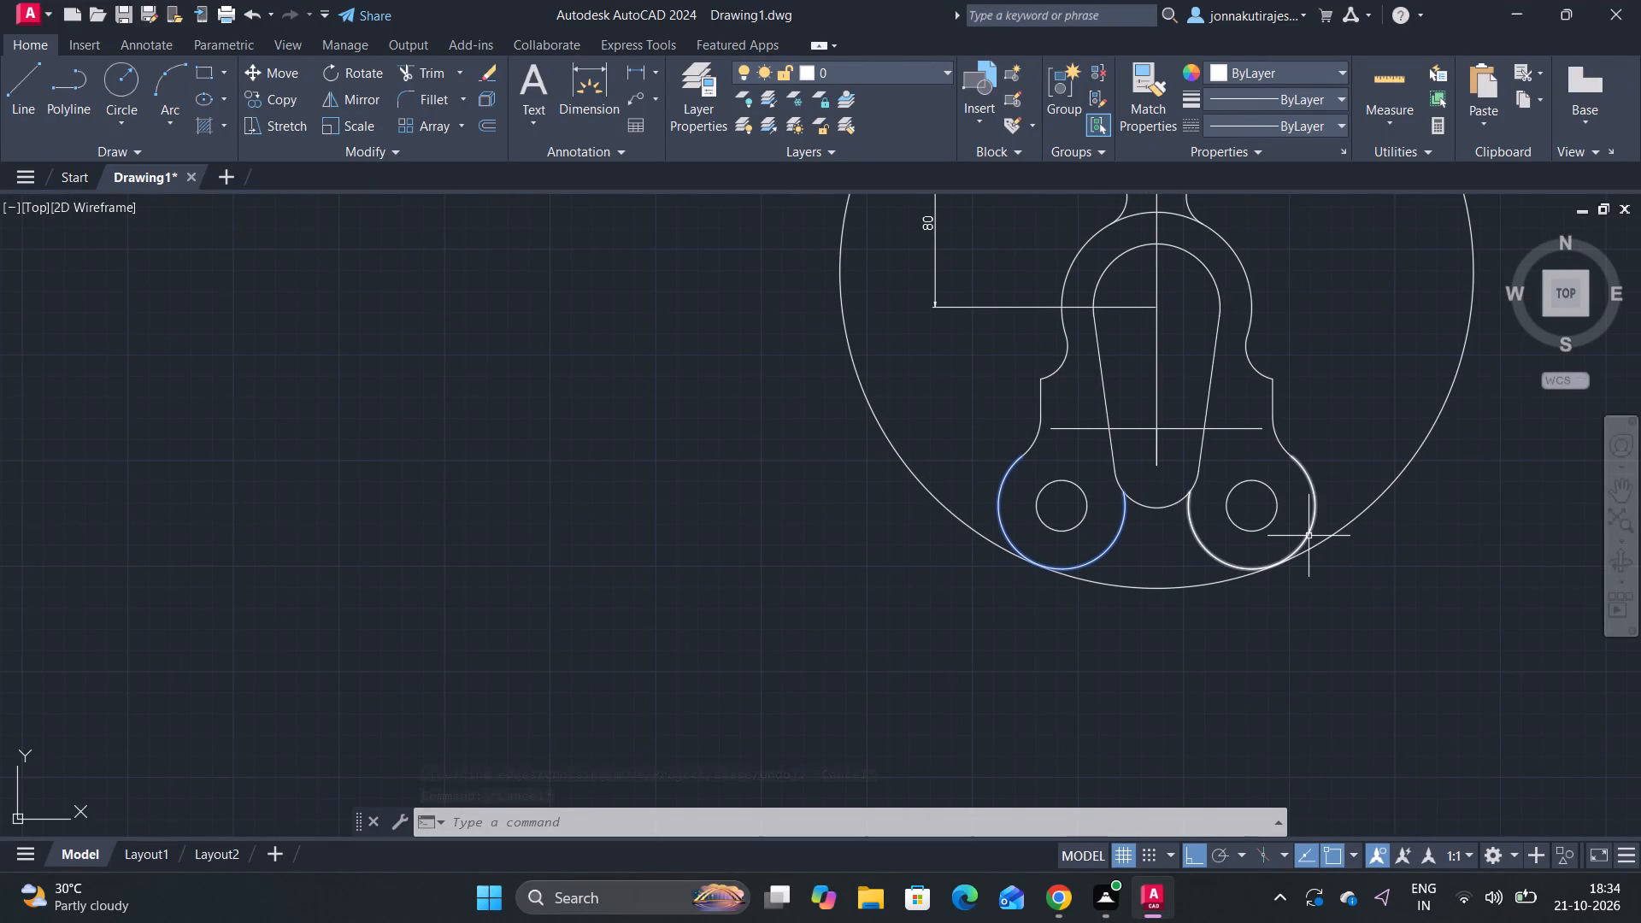
left_click(1152, 587)
scroll(1250, 598, "up", 3)
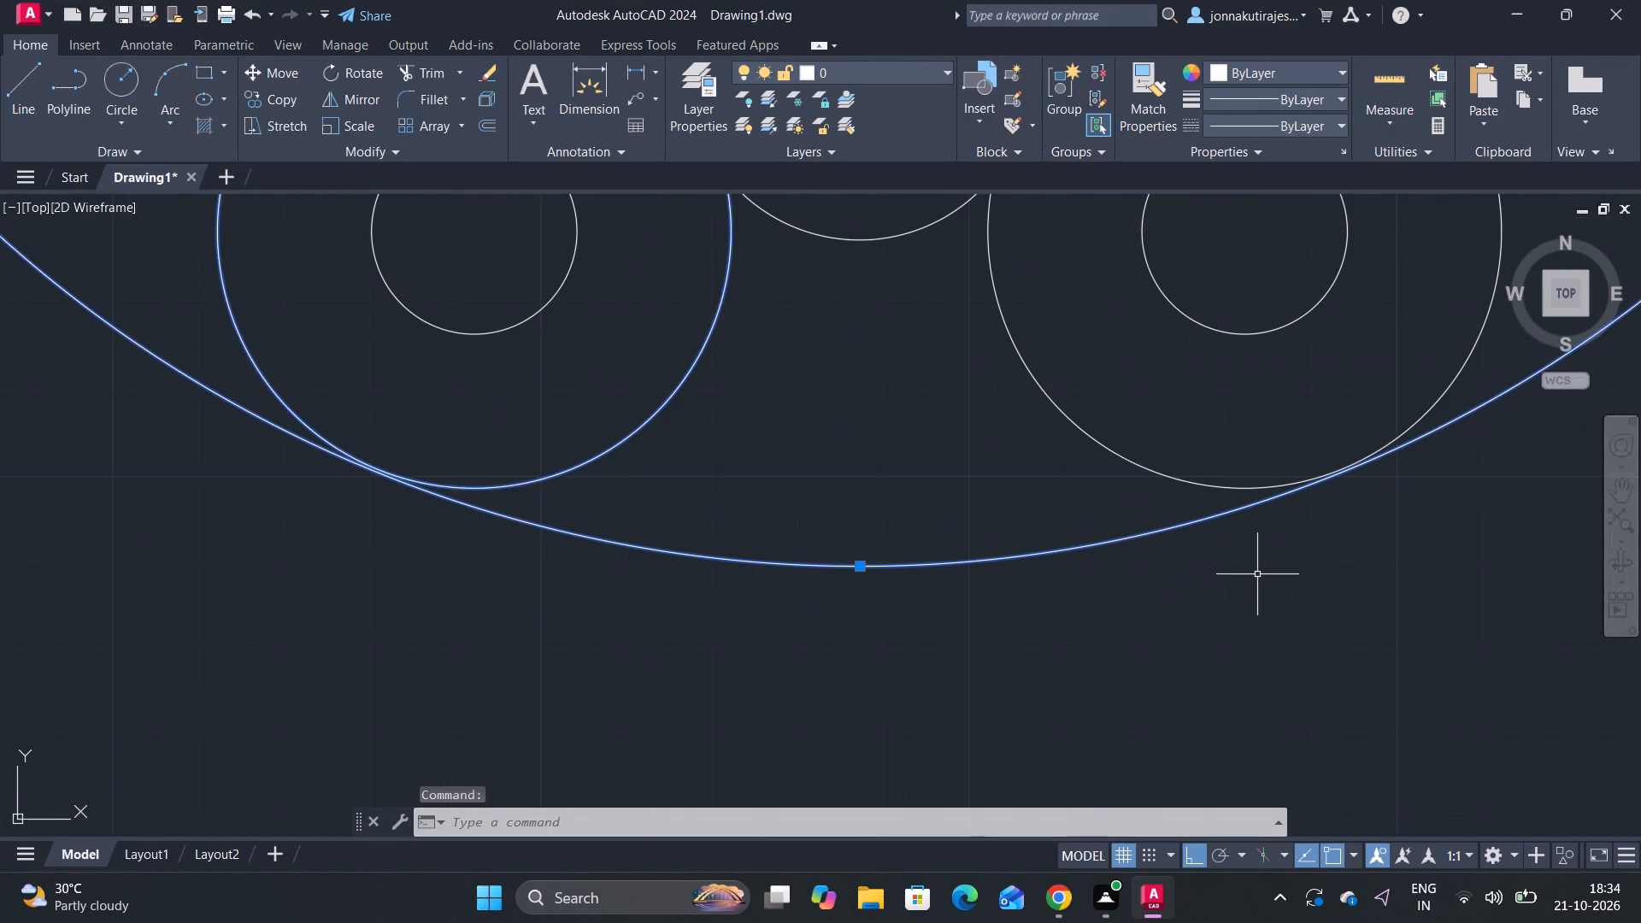
scroll(1257, 574, "up", 2)
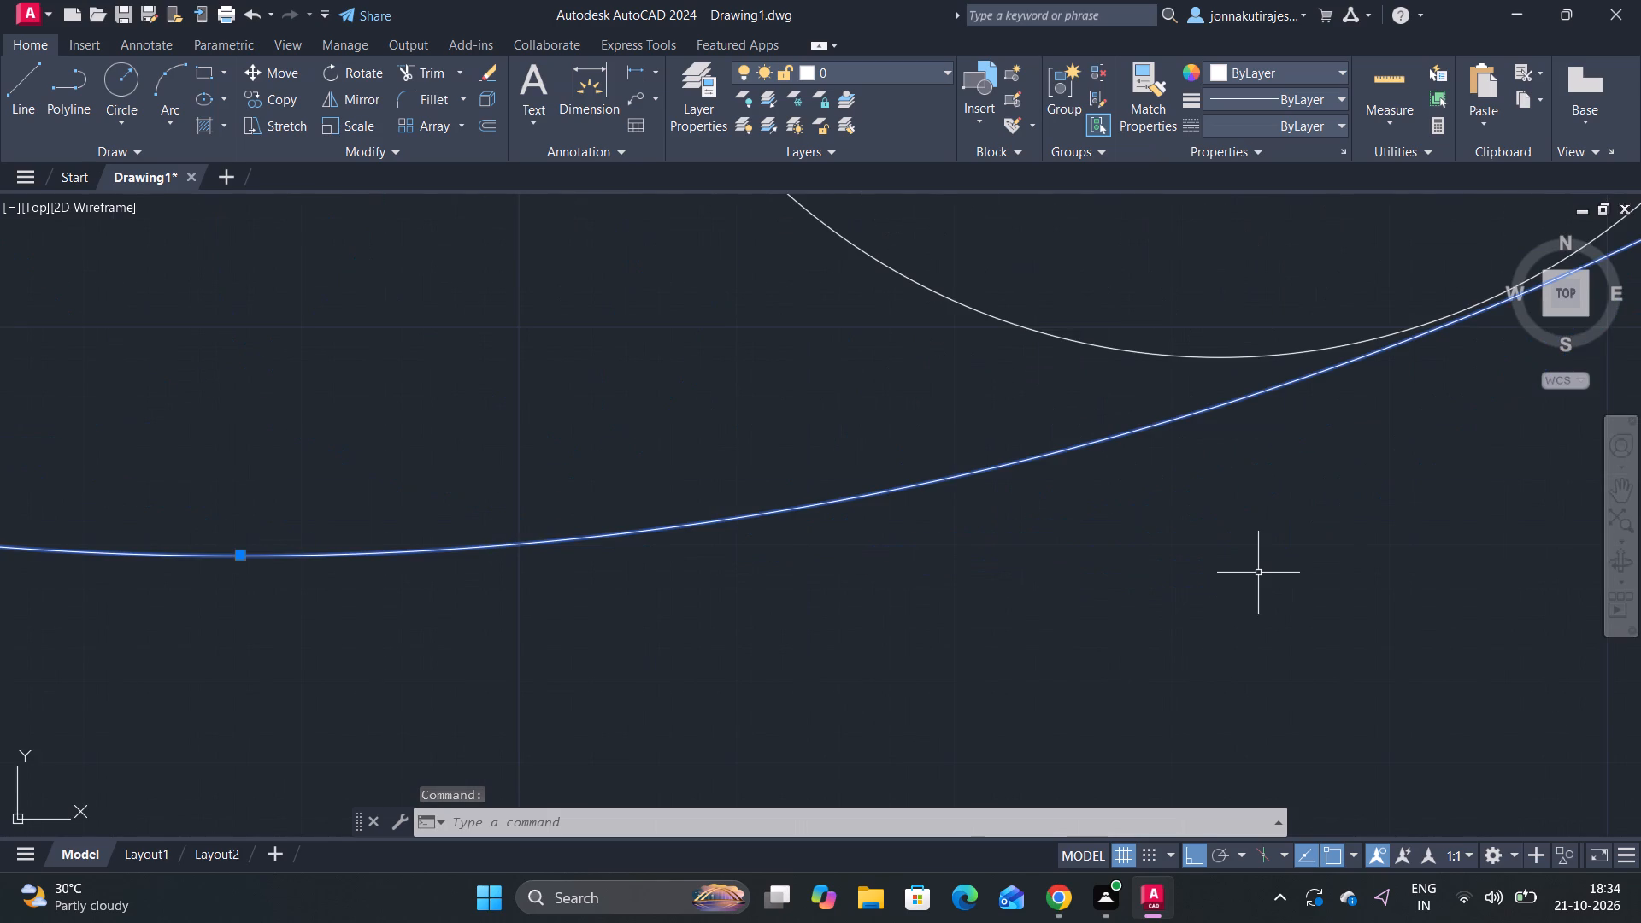
key("ctrl+Up")
key("ctrl+Up")
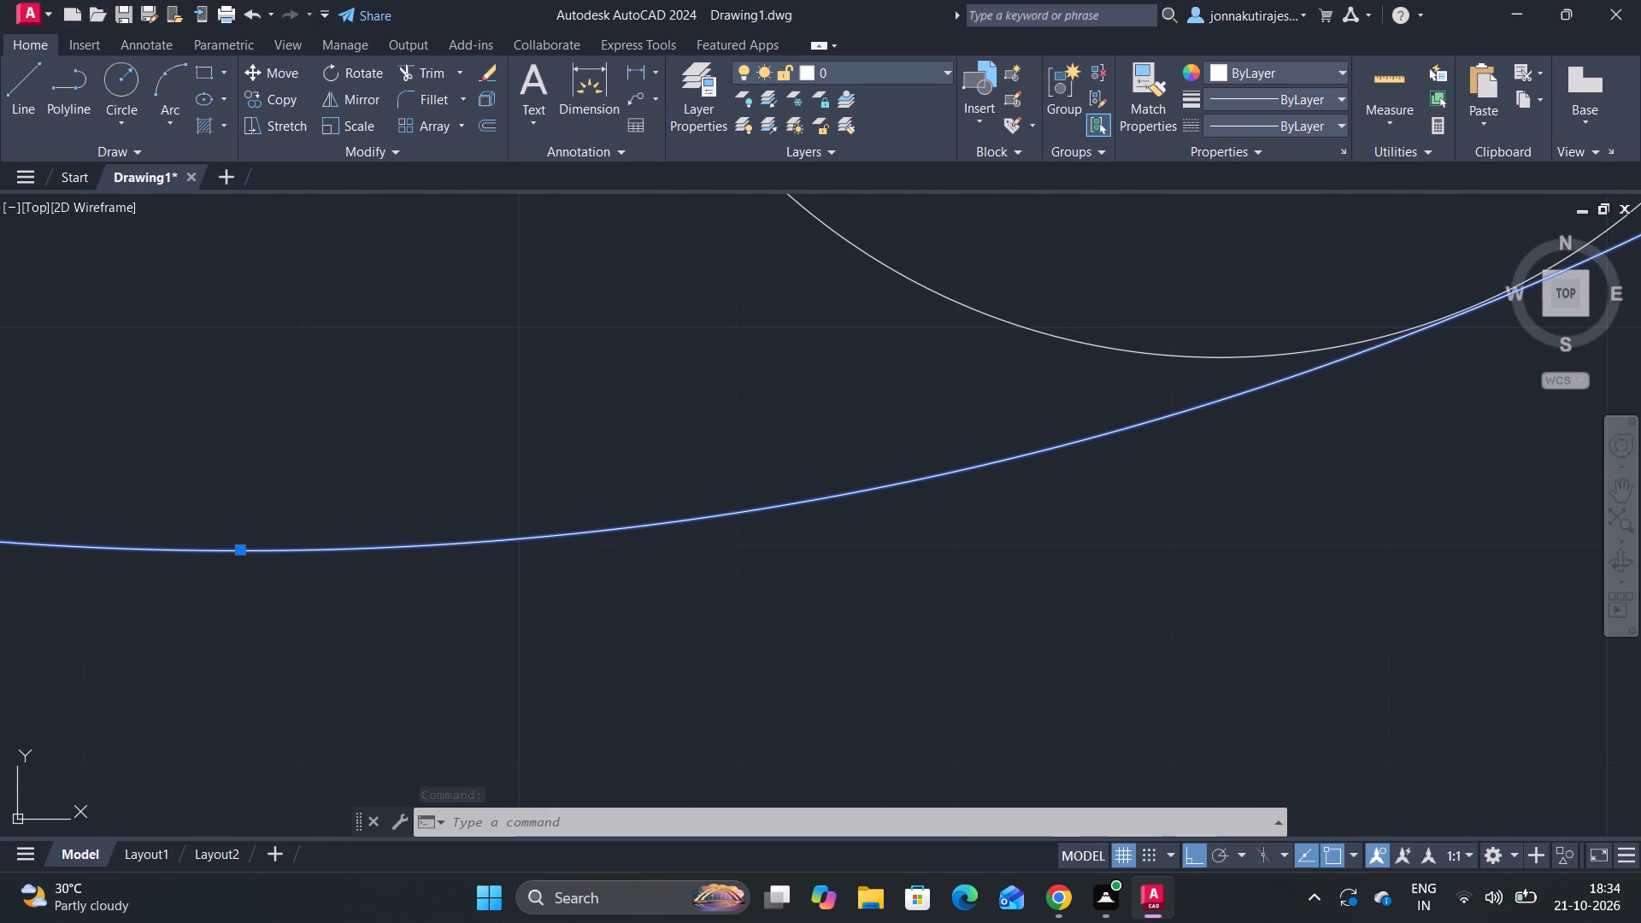
key("ctrl+Up")
key("Escape")
scroll(817, 311, "down", 2)
key("Escape")
key("Escape")
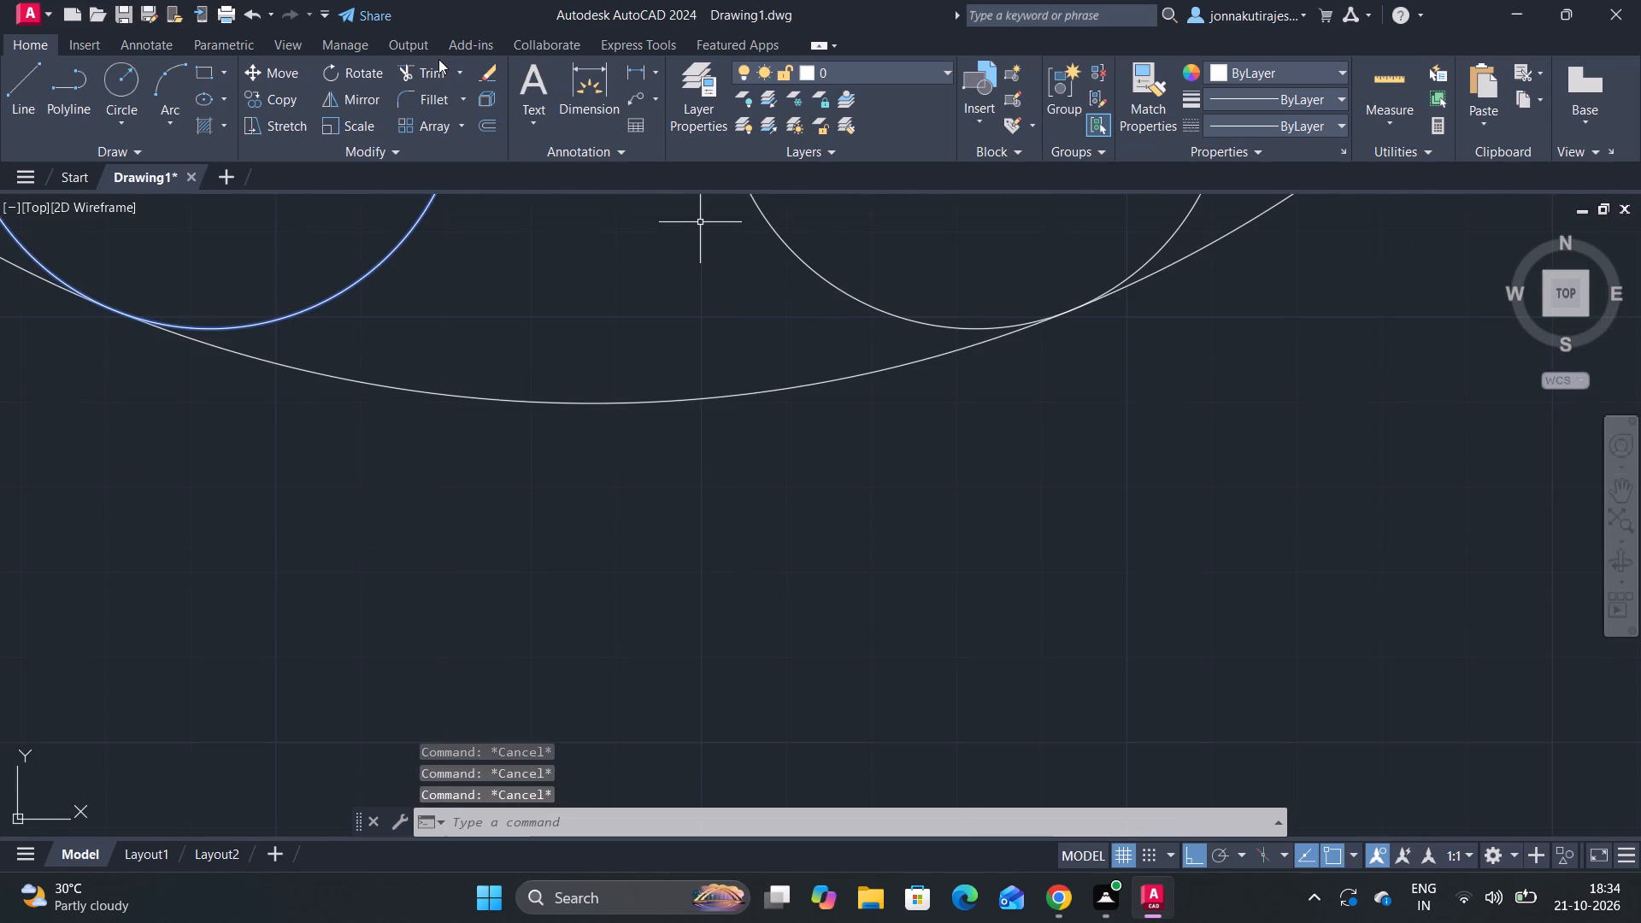
key("Escape")
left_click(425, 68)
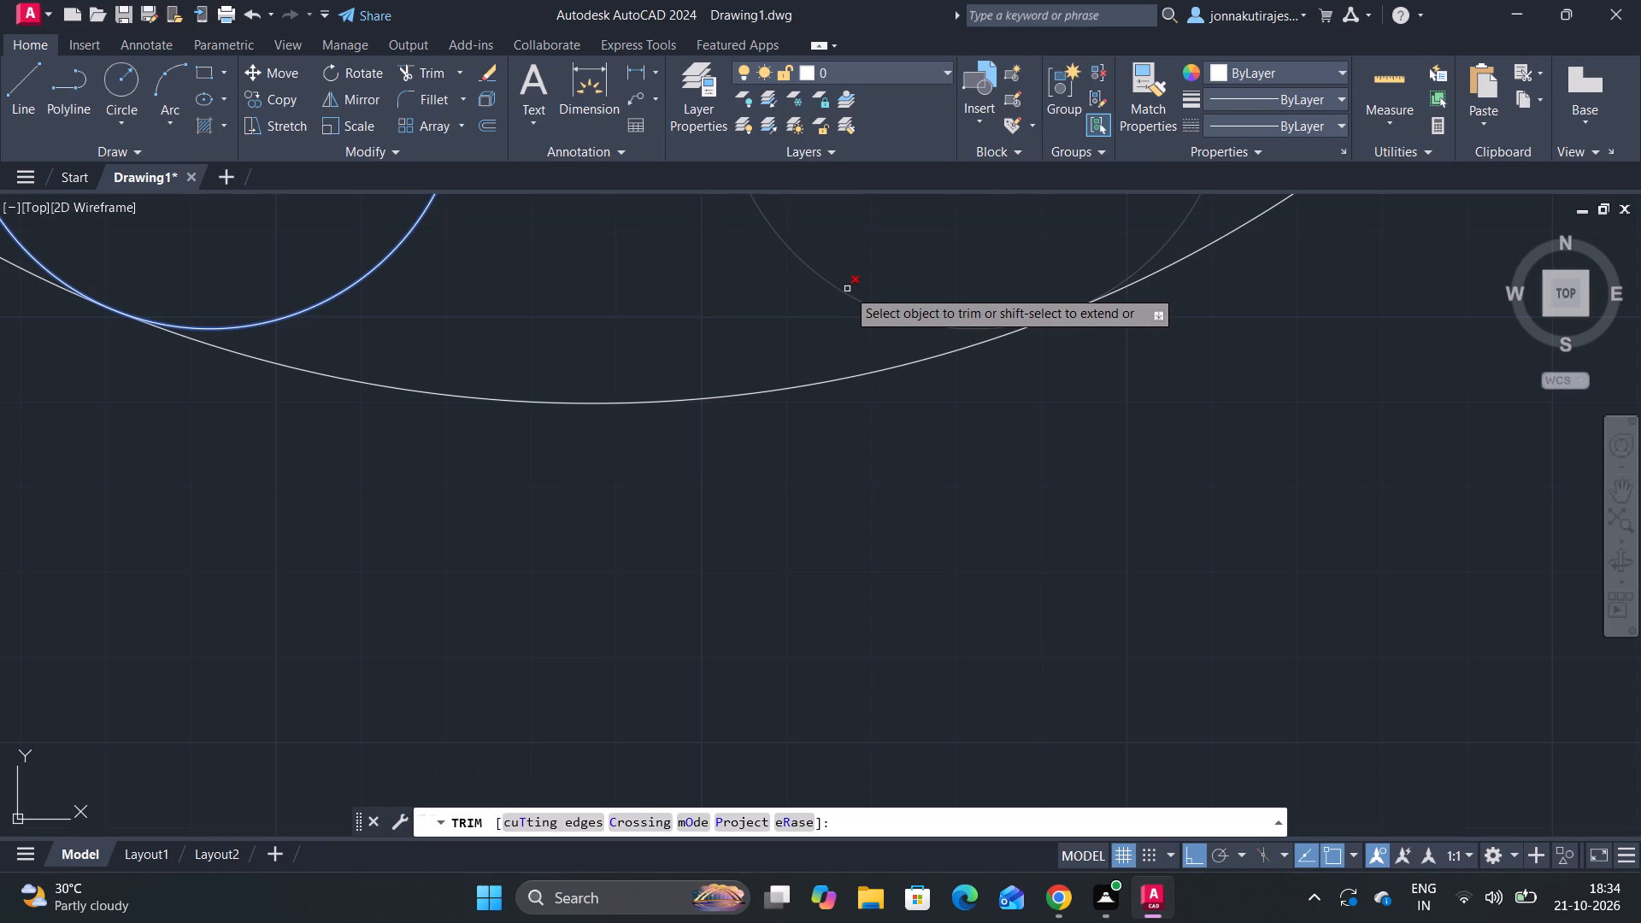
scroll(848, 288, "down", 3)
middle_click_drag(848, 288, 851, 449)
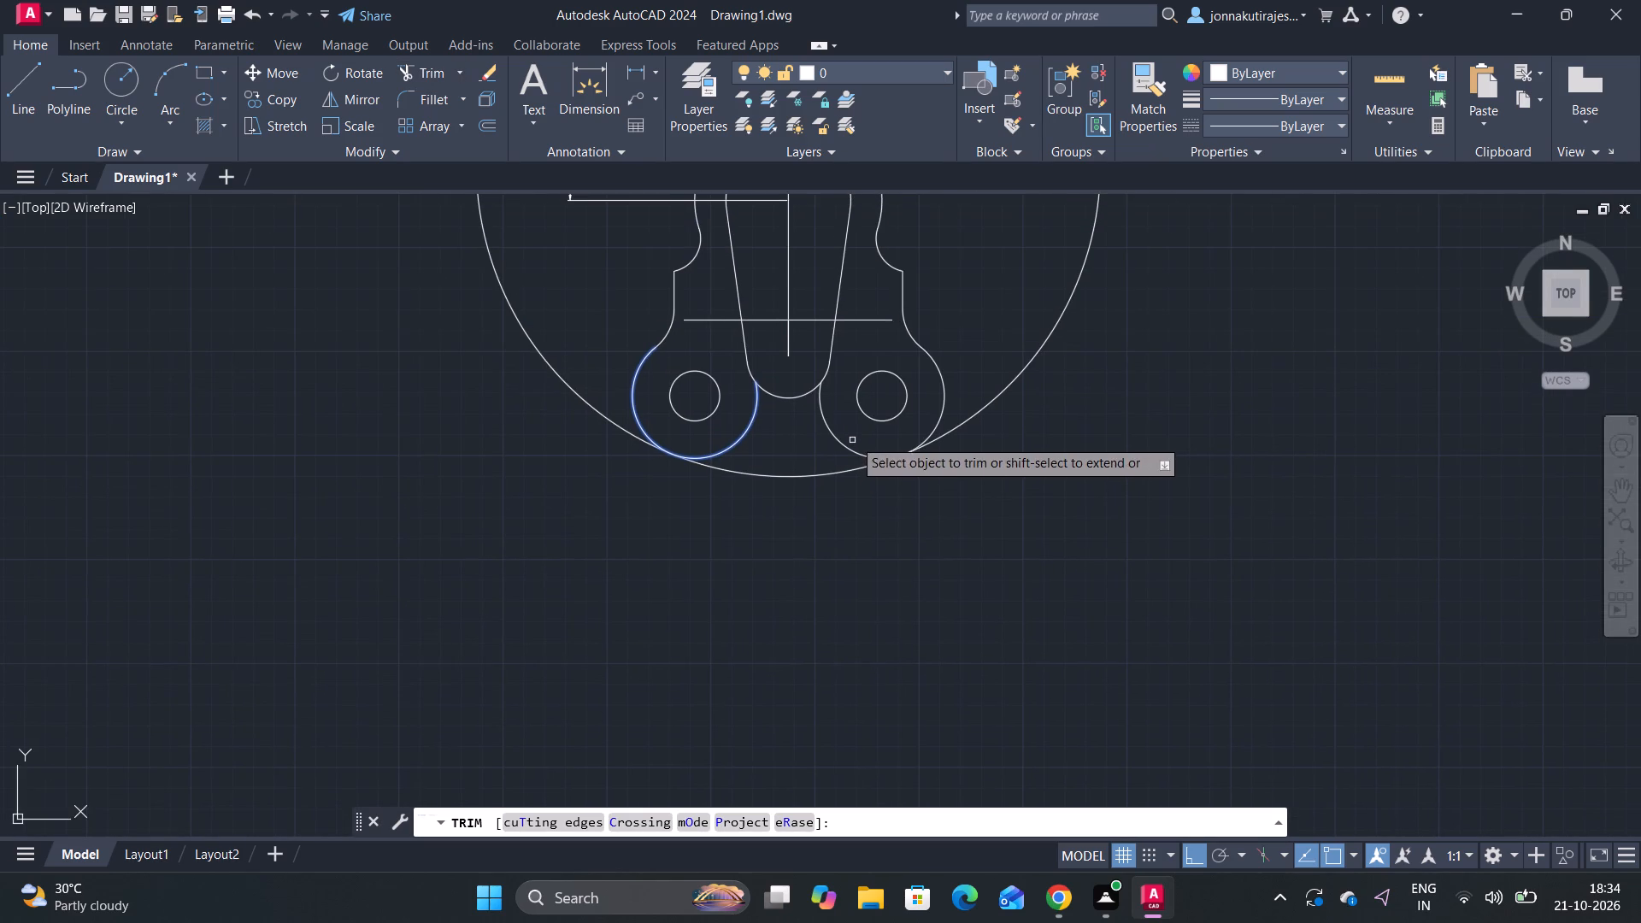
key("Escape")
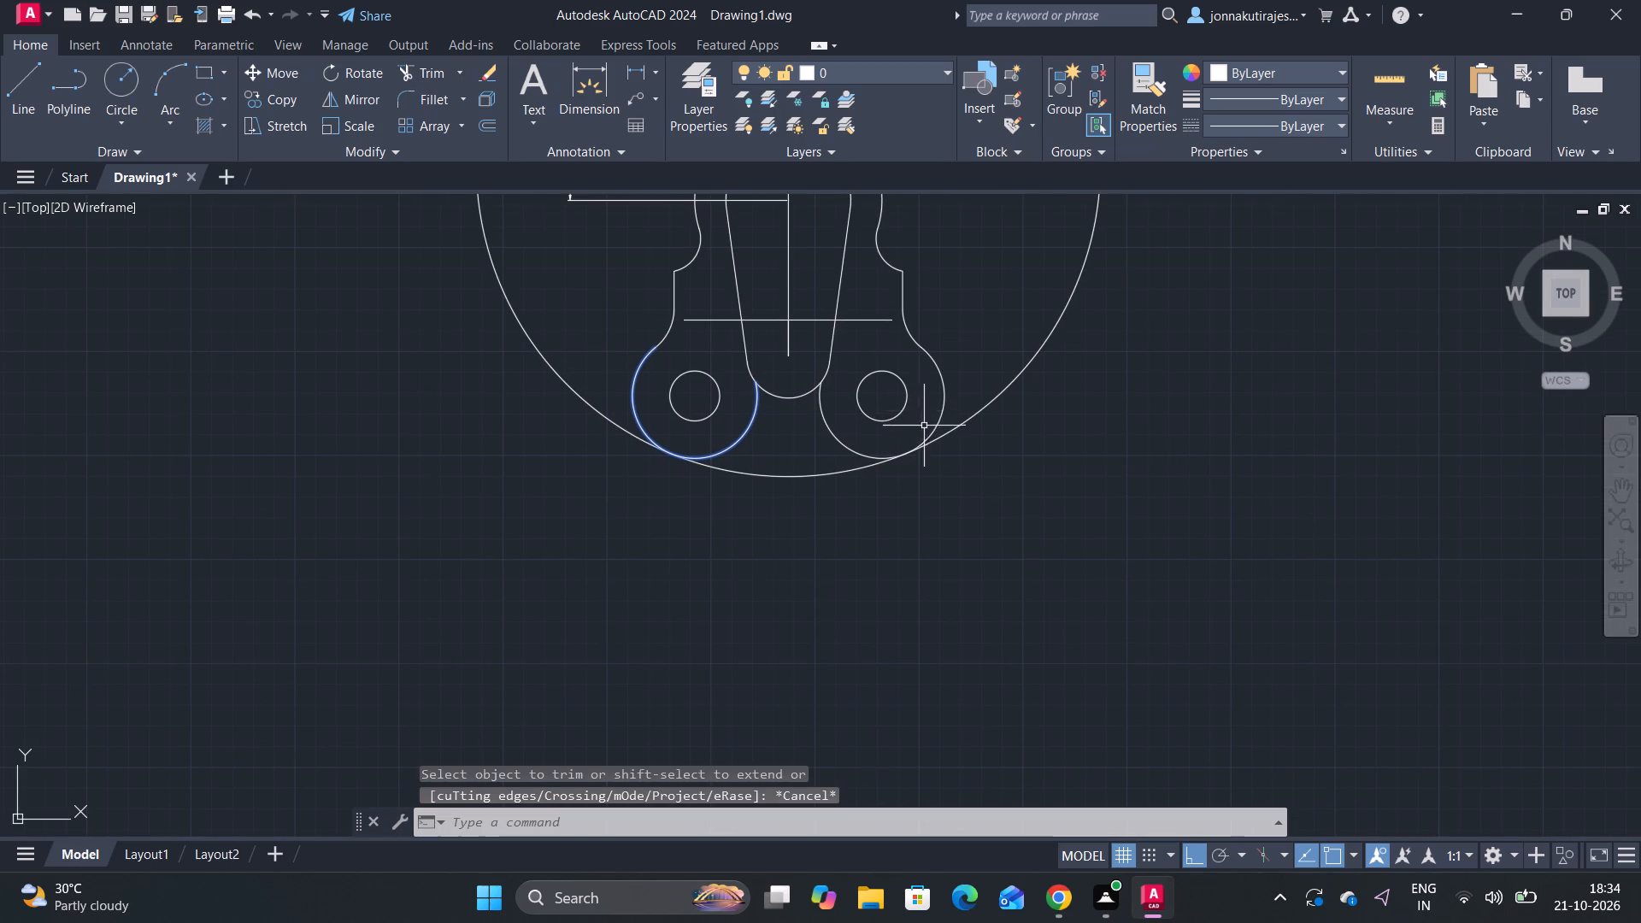
Nudge the large enclosing circle slightly further upward so it crosses the lower-right radius-30 circle near their tangent point.
scroll(925, 414, "up", 3)
scroll(870, 620, "up", 3)
scroll(794, 434, "up", 3)
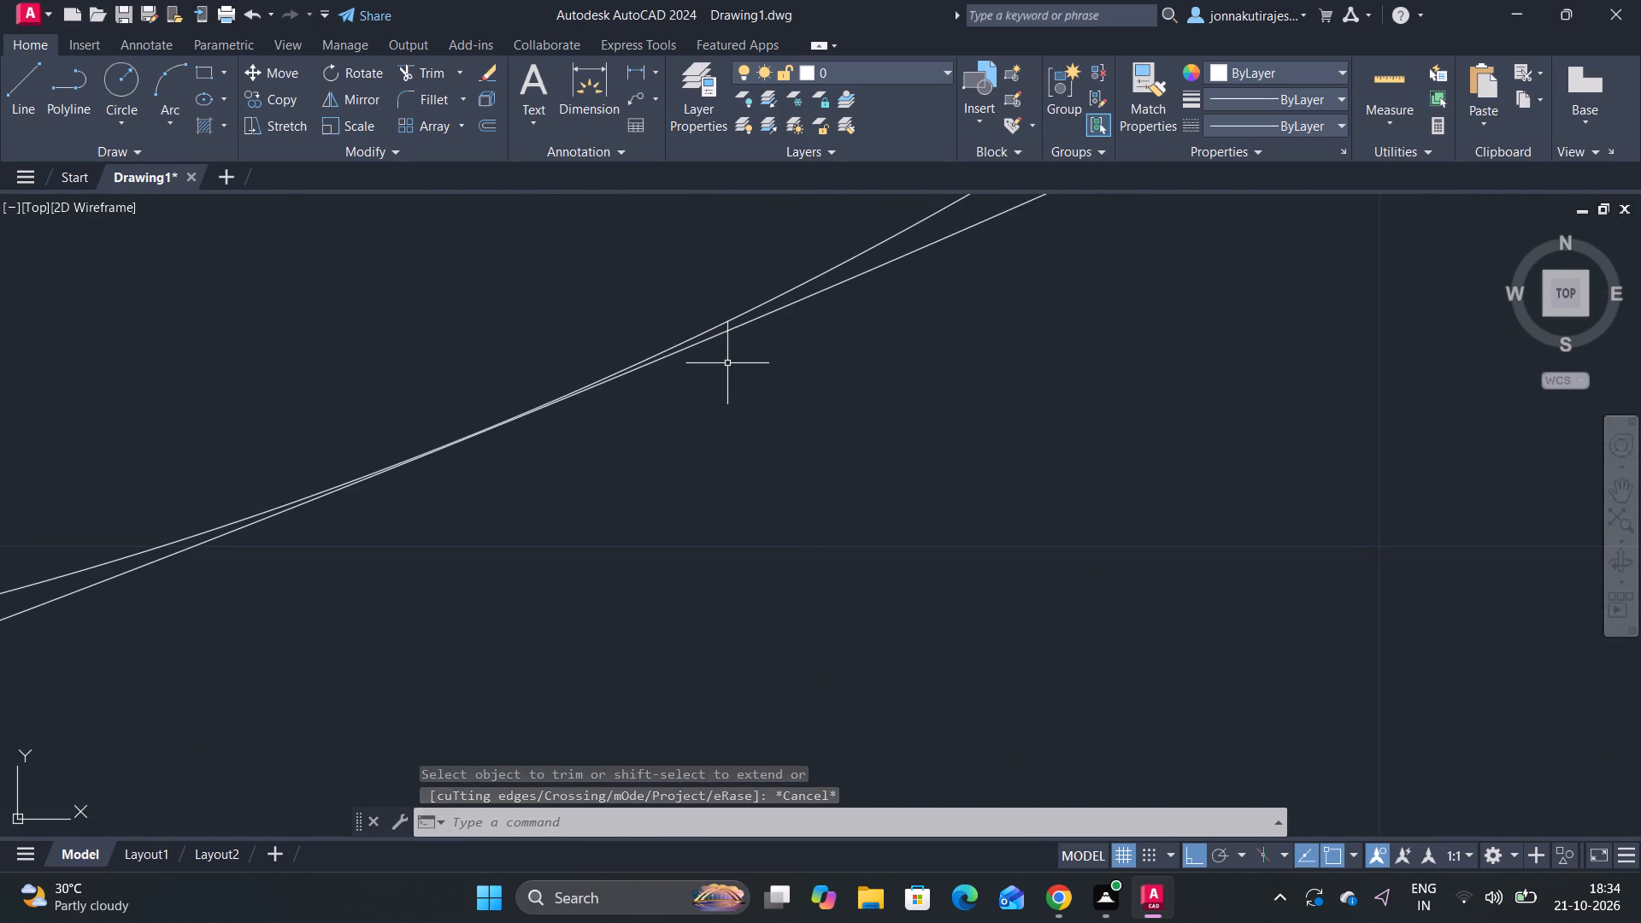
scroll(727, 363, "up", 2)
middle_click_drag(718, 369, 865, 538)
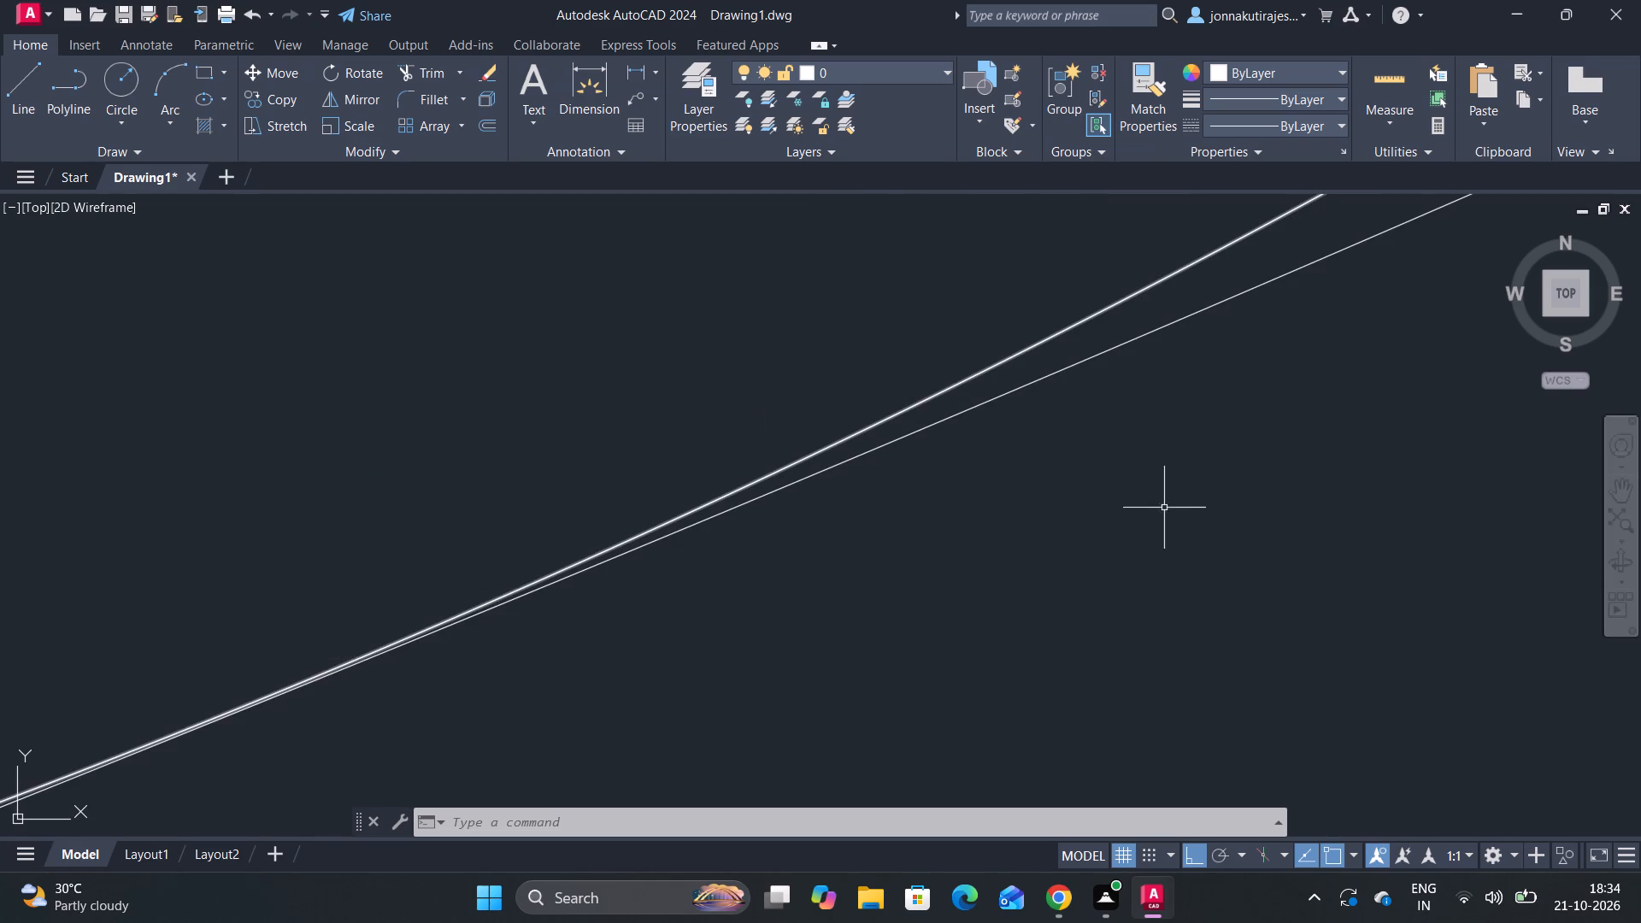
left_click(1091, 356)
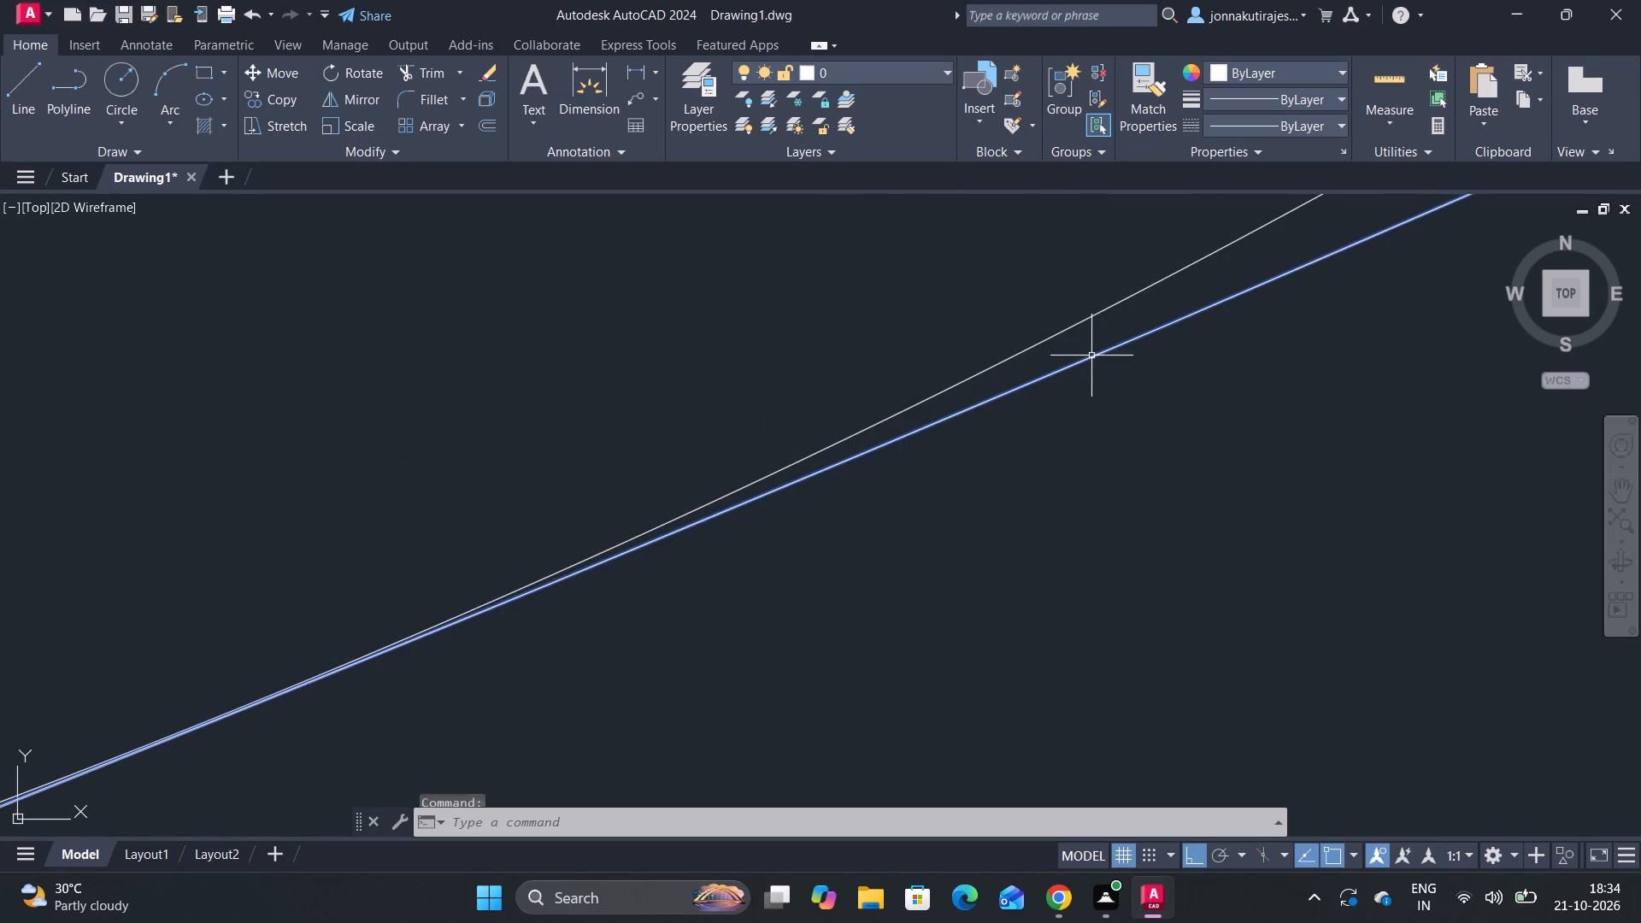
key("ctrl+Up")
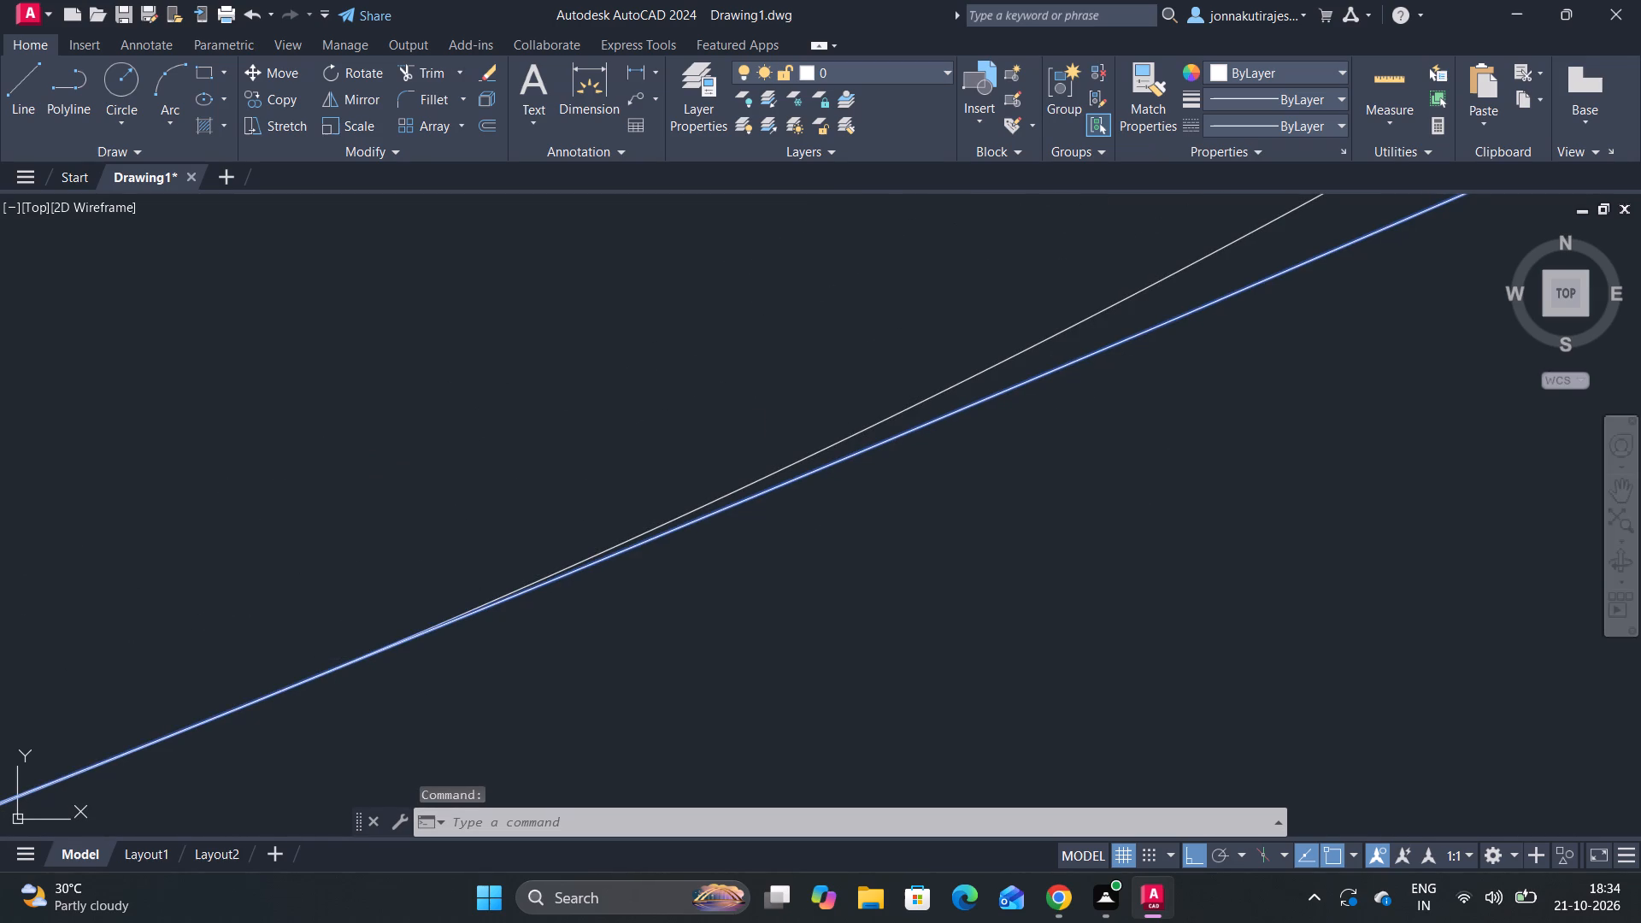
key("ctrl+Up")
key("Escape")
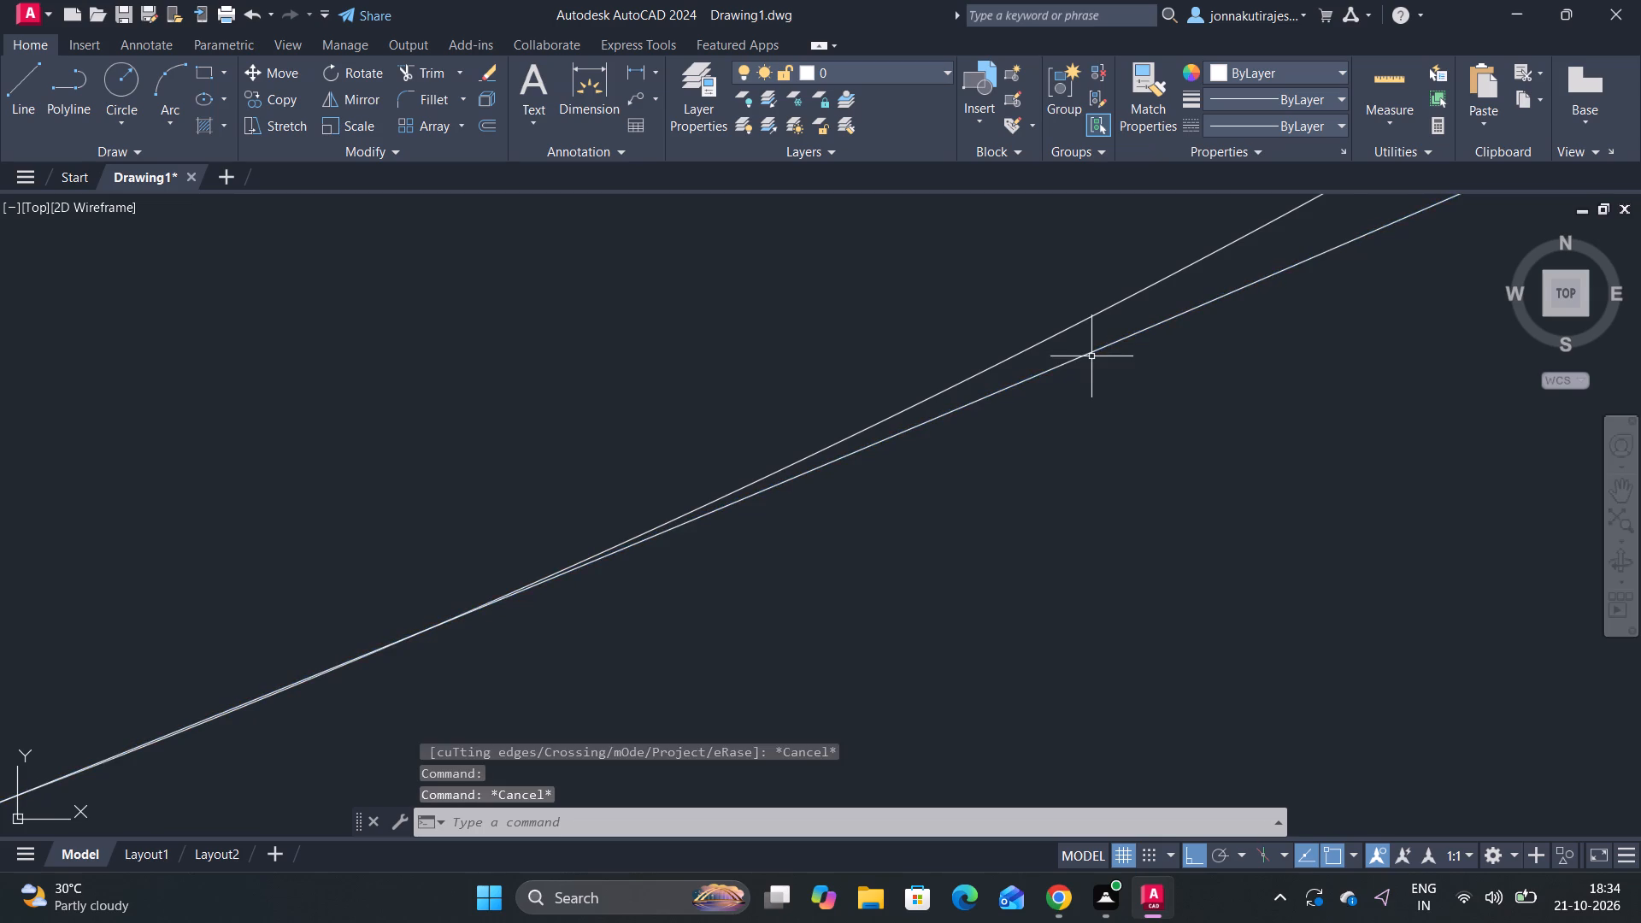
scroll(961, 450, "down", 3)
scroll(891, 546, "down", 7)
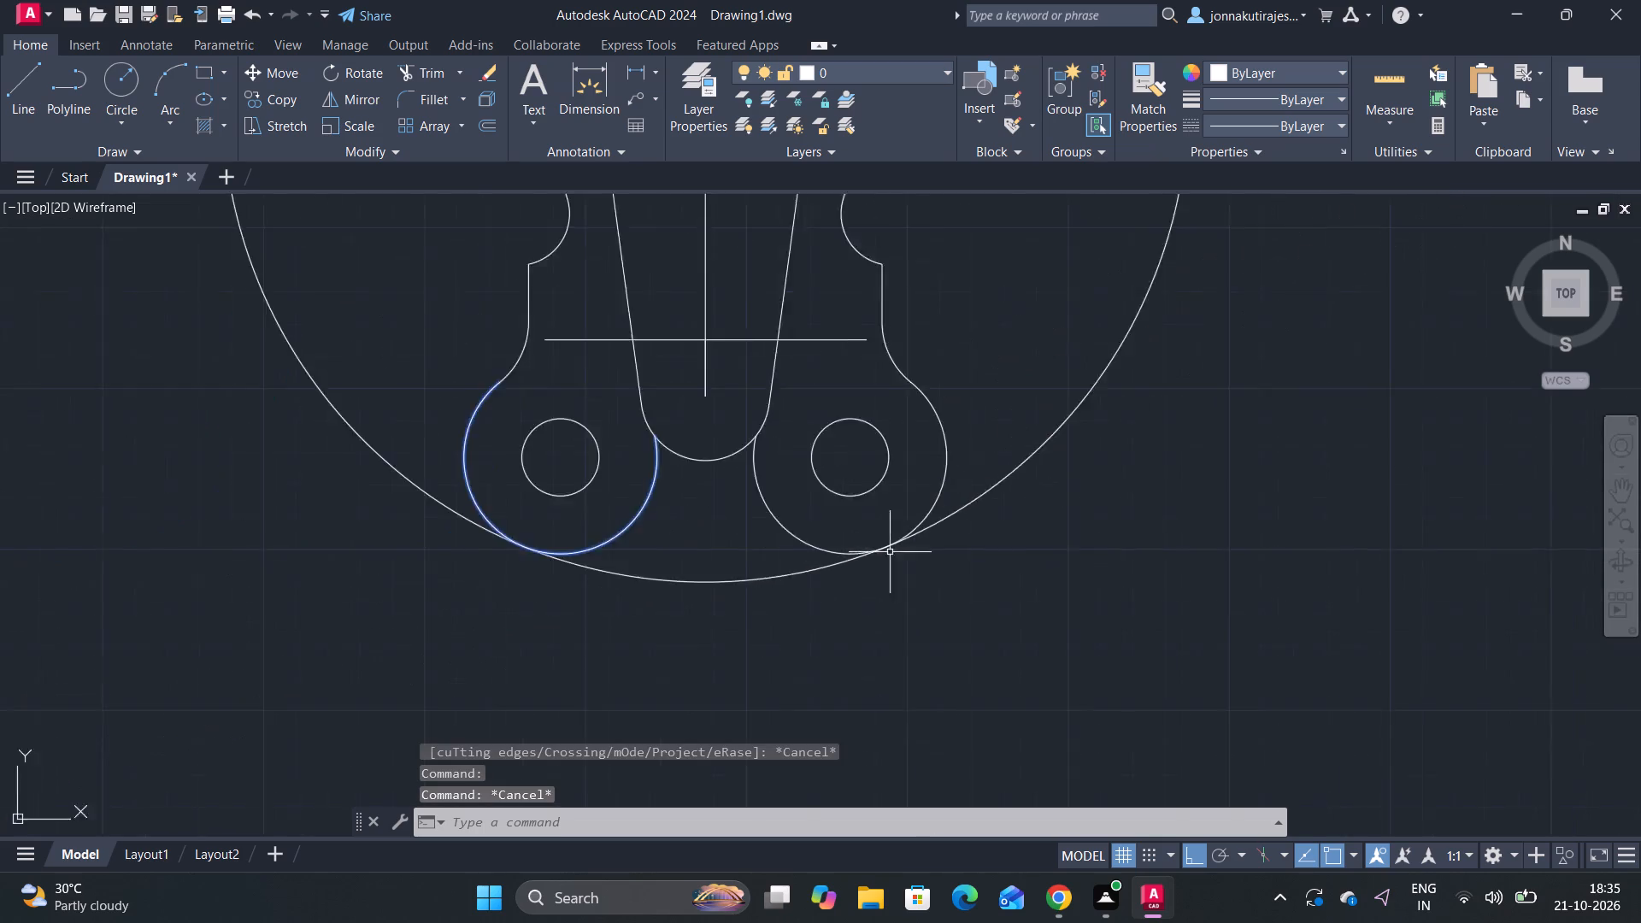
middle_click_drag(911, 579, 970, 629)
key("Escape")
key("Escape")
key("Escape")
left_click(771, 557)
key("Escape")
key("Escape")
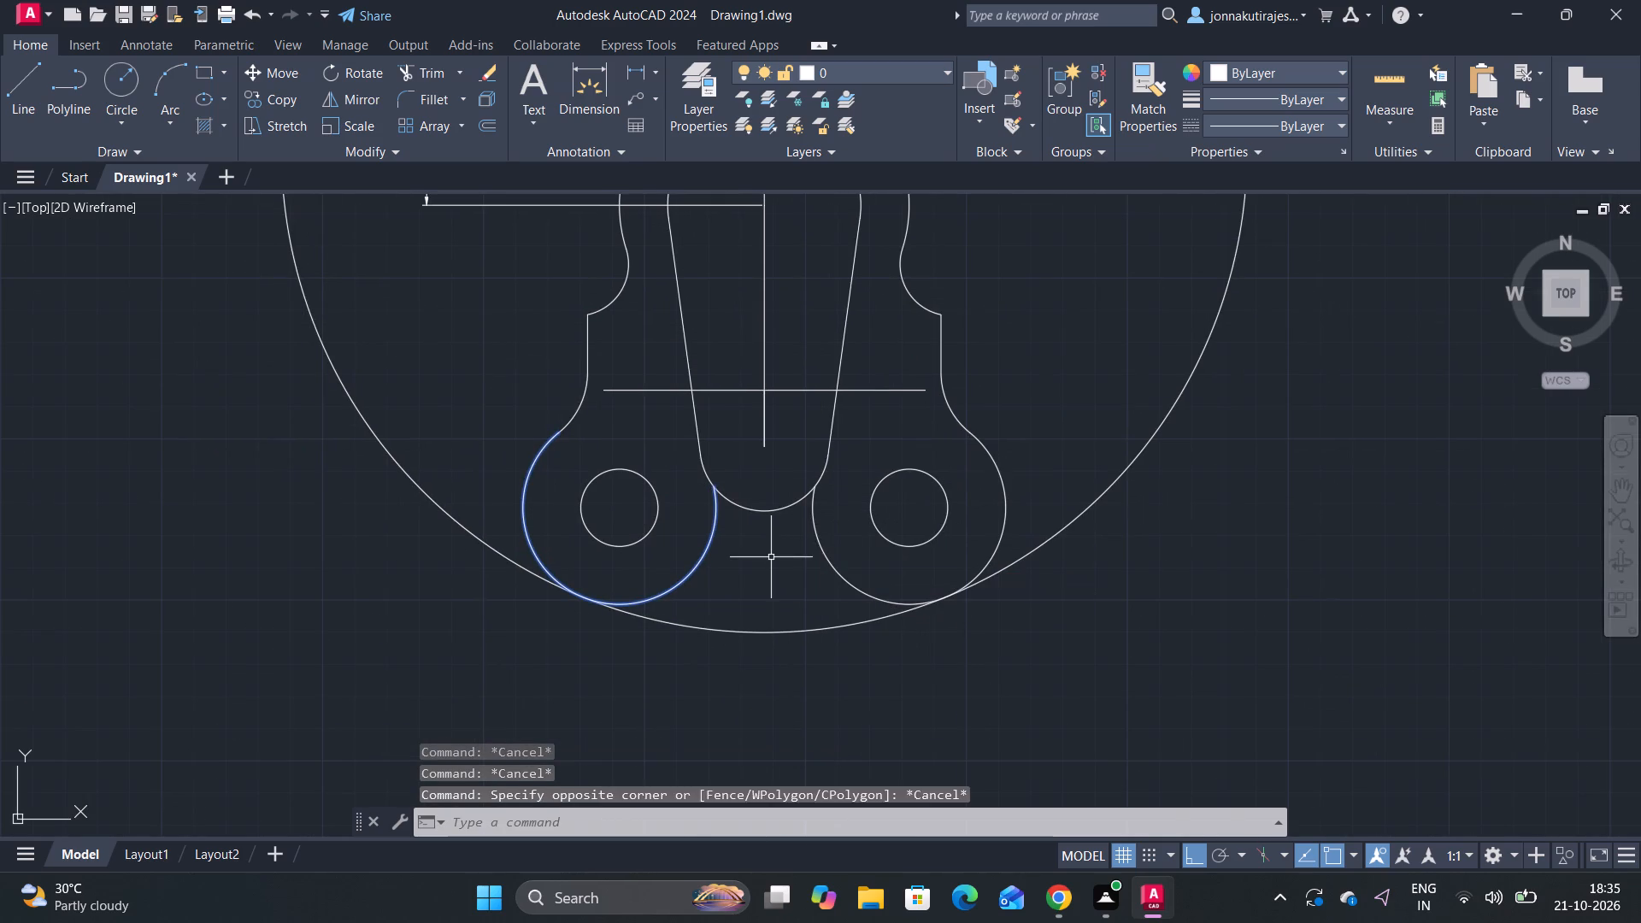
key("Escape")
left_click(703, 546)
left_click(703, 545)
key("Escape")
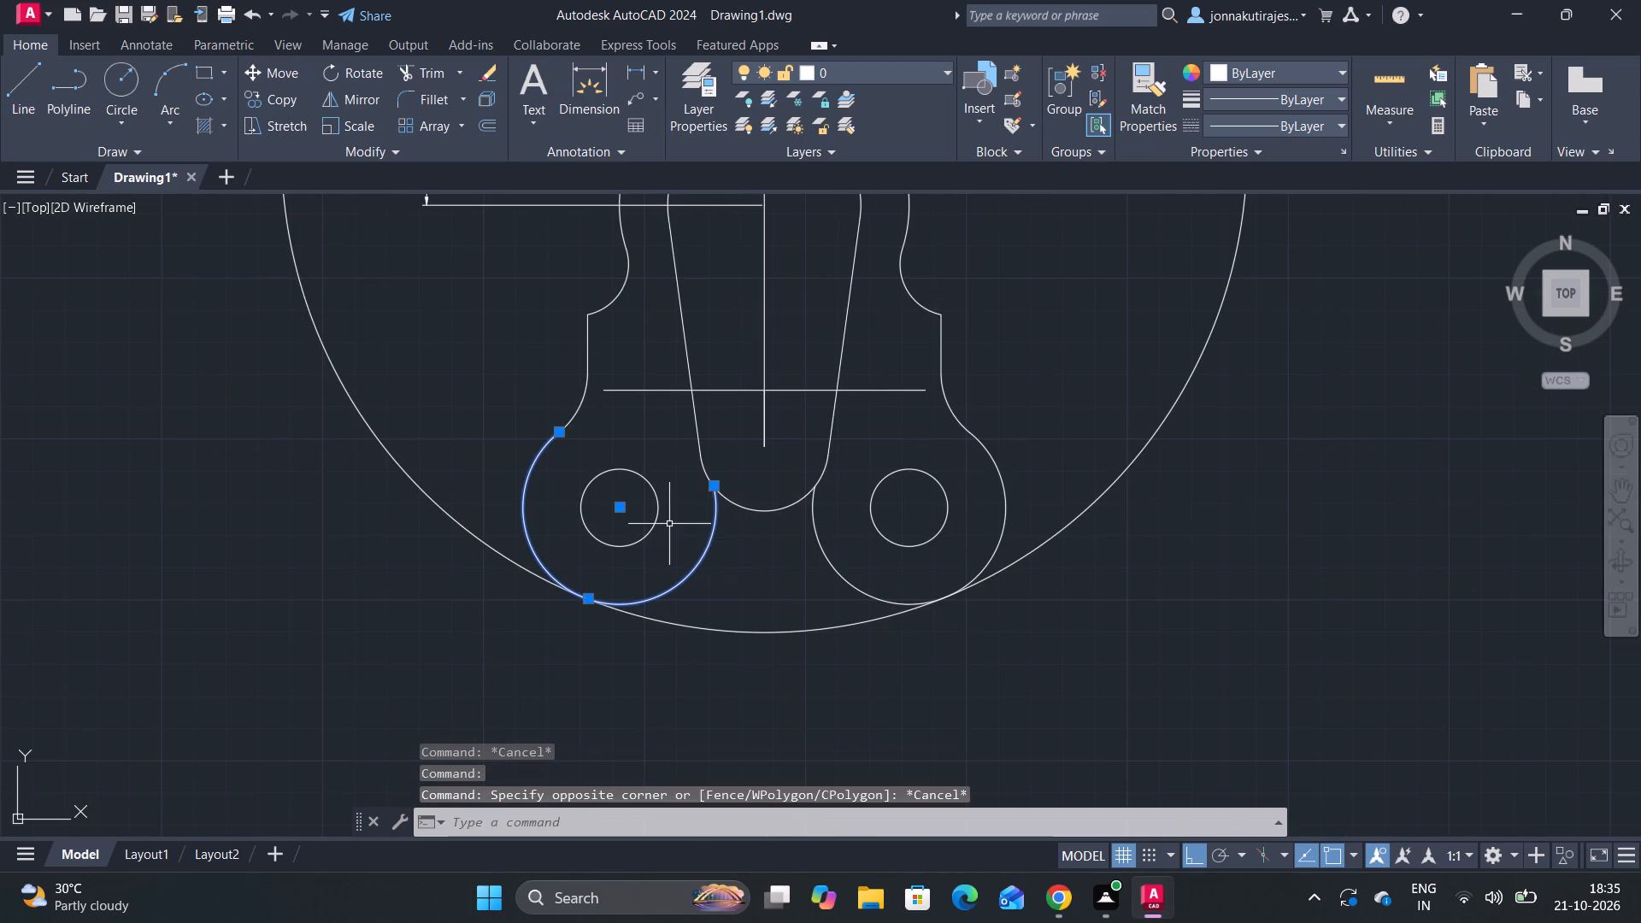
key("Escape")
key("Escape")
Trim the inner lower arcs of both radius-30 circles and the large circle's upper portion, keeping its bottom arc as the base.
scroll(702, 513, "down", 2)
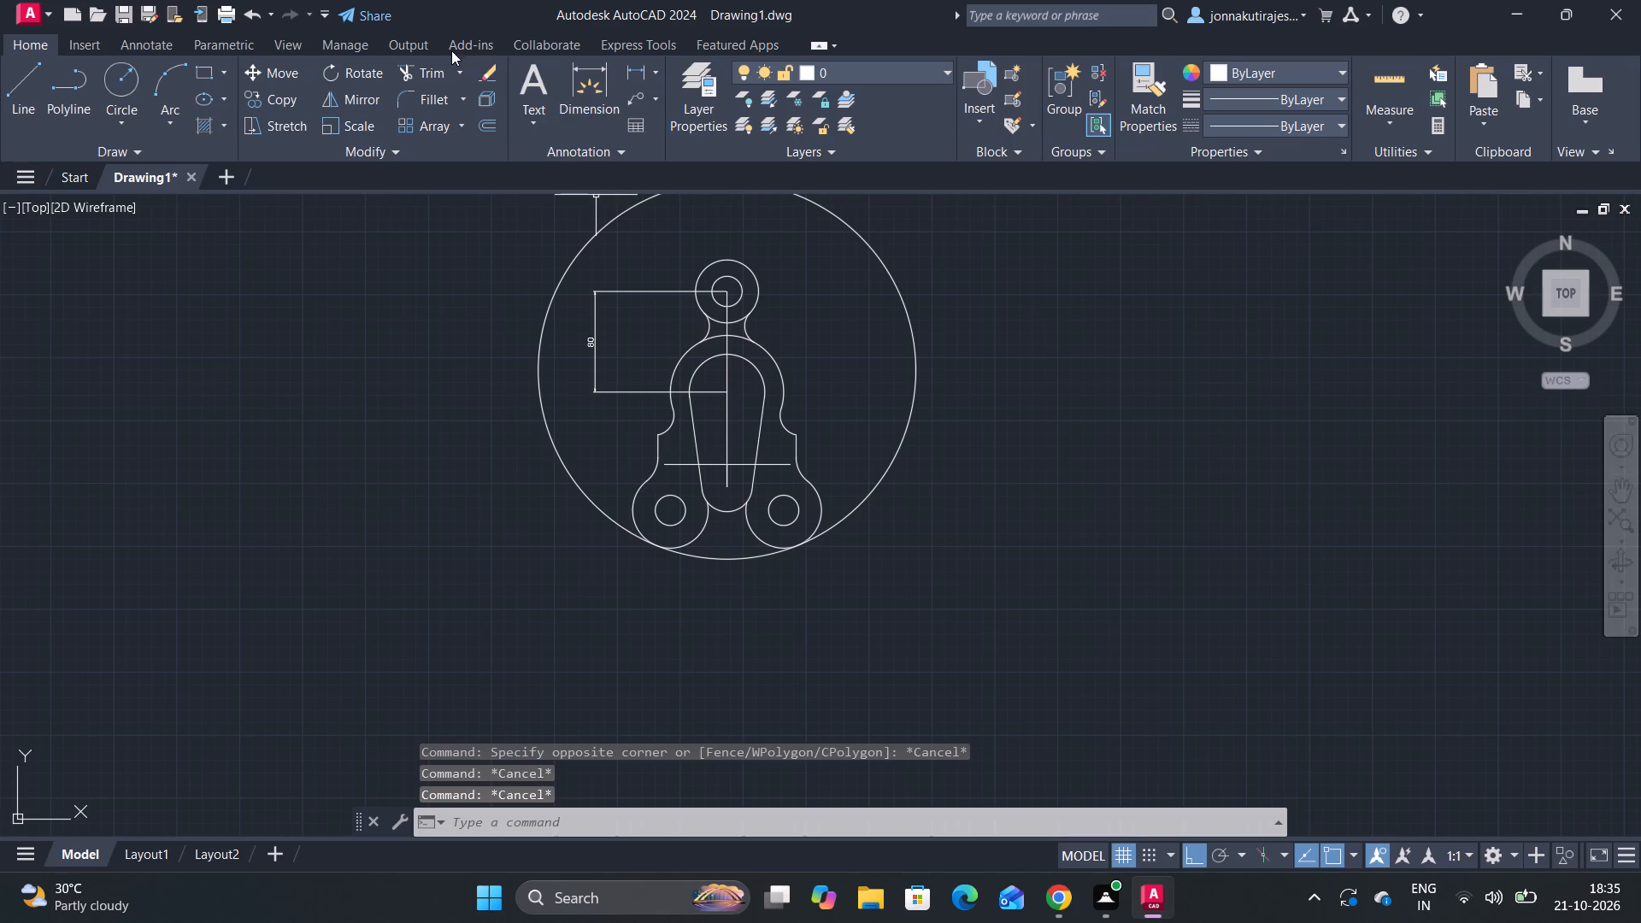
left_click(427, 71)
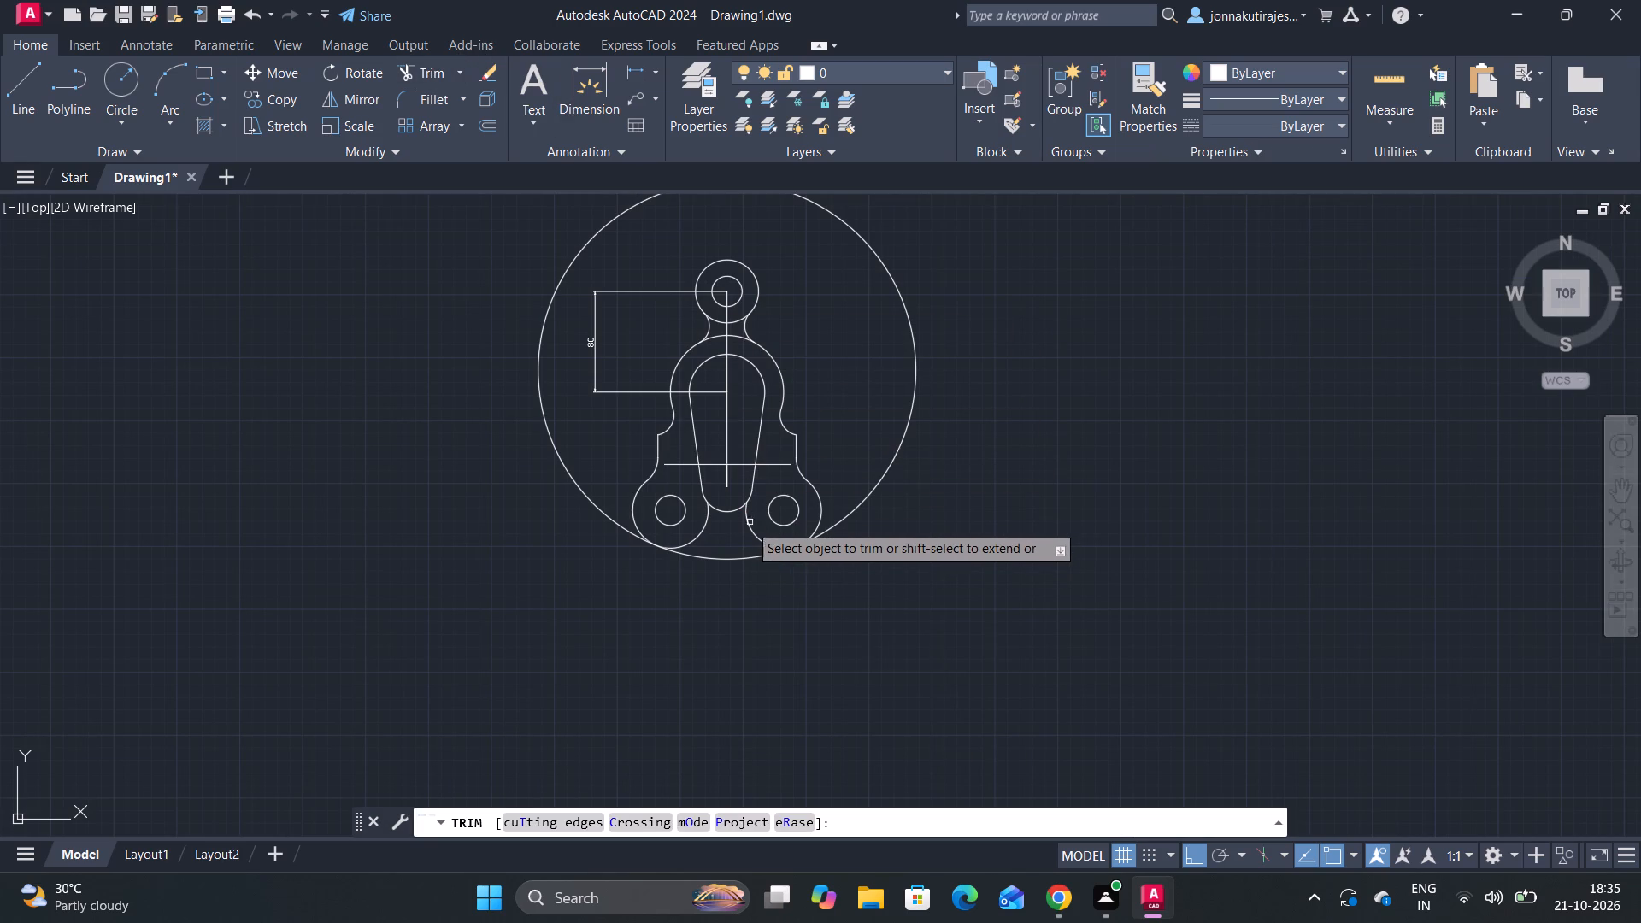
left_click(749, 524)
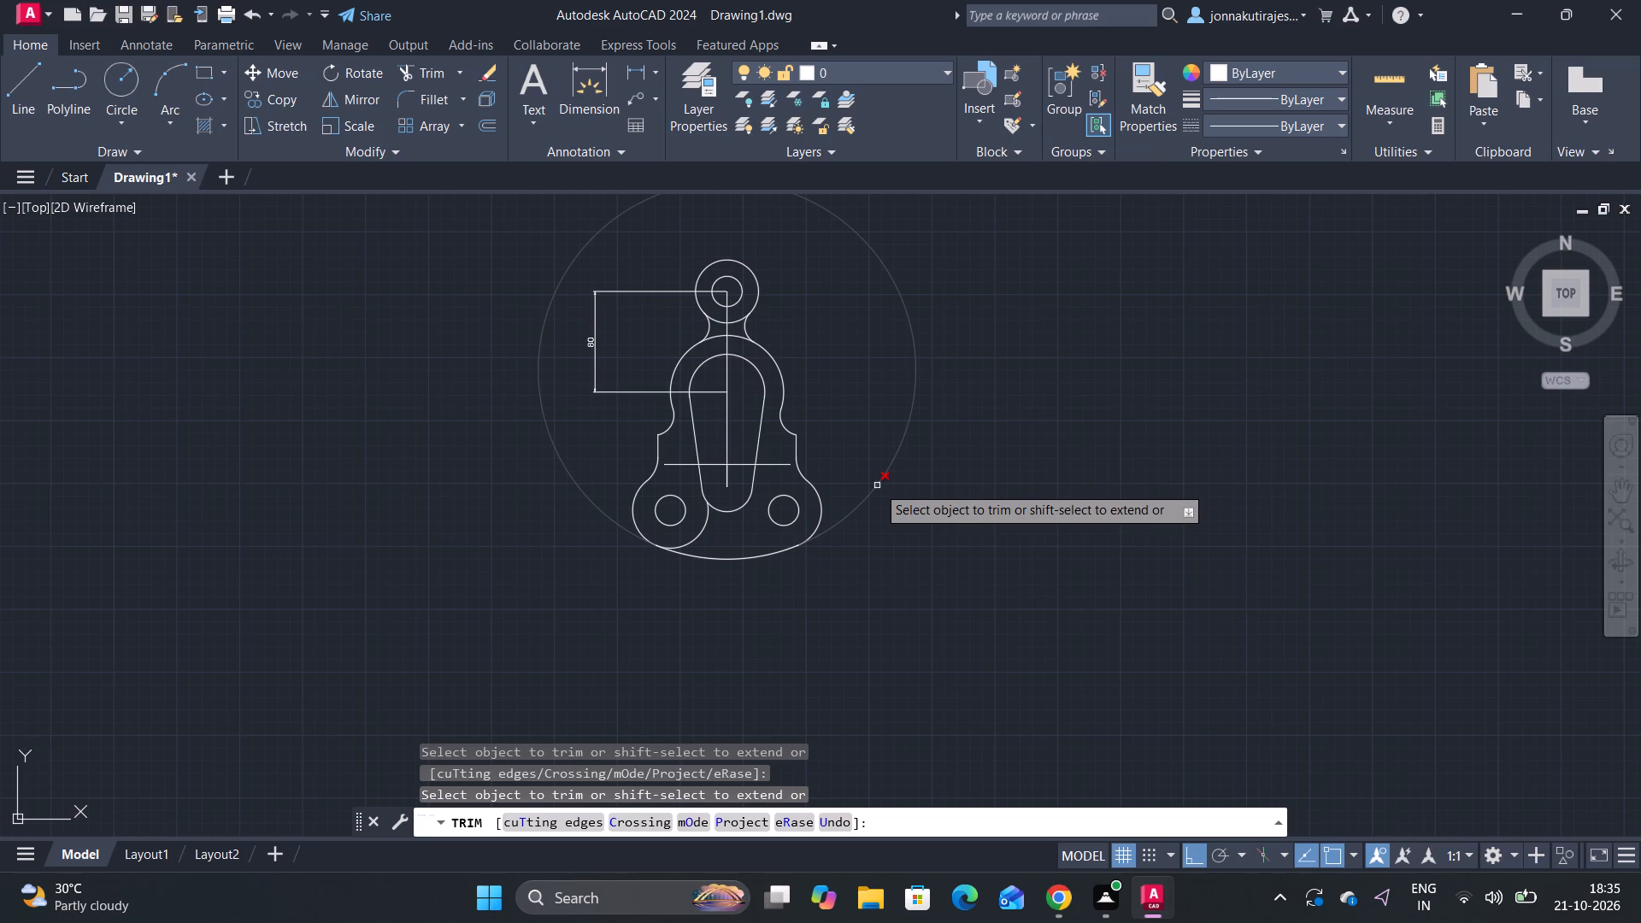
left_click(707, 528)
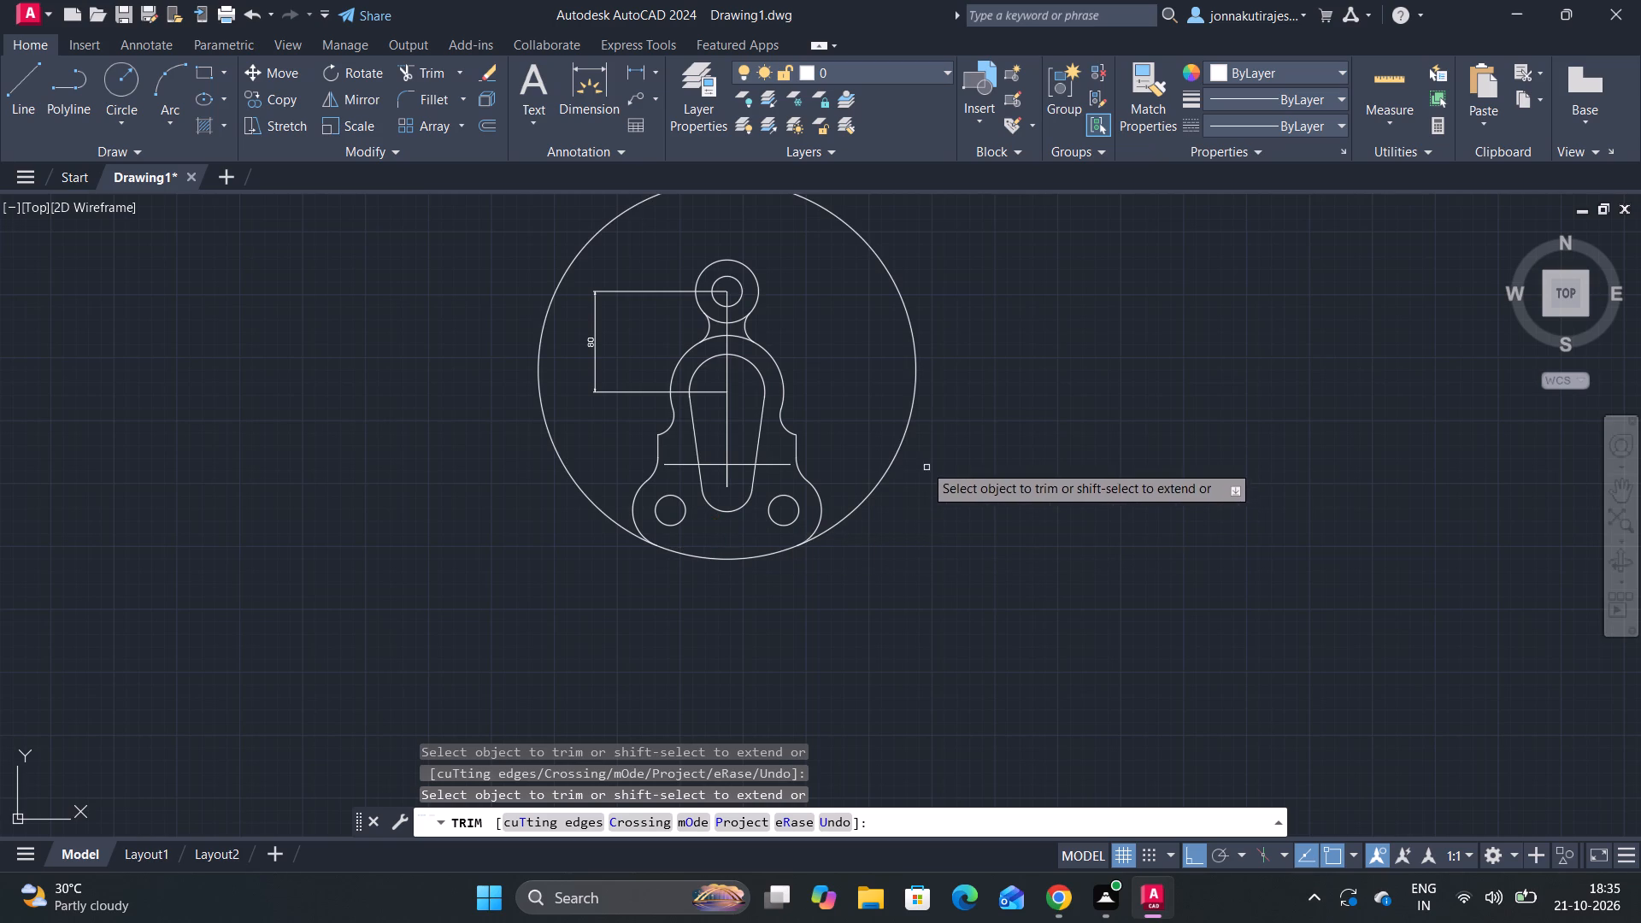
left_click(904, 441)
Erase the two horizontal construction line segments crossing the lower part of the tapered slot.
scroll(973, 538, "down", 1)
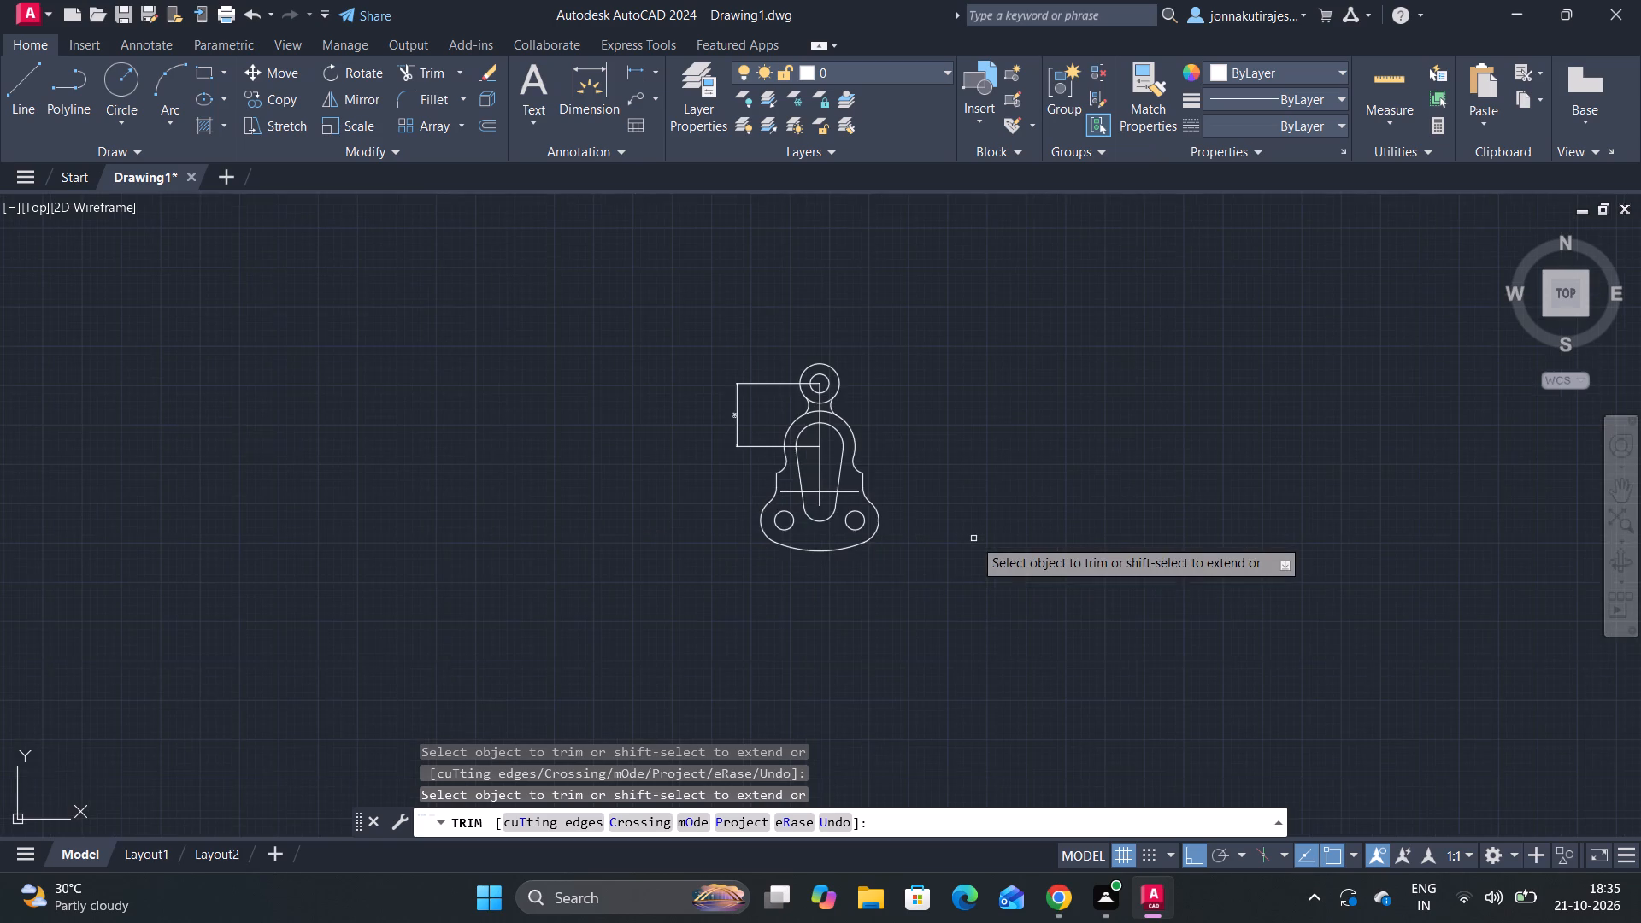
middle_click_drag(979, 551, 1006, 644)
scroll(974, 611, "up", 1)
middle_click_drag(978, 598, 1069, 523)
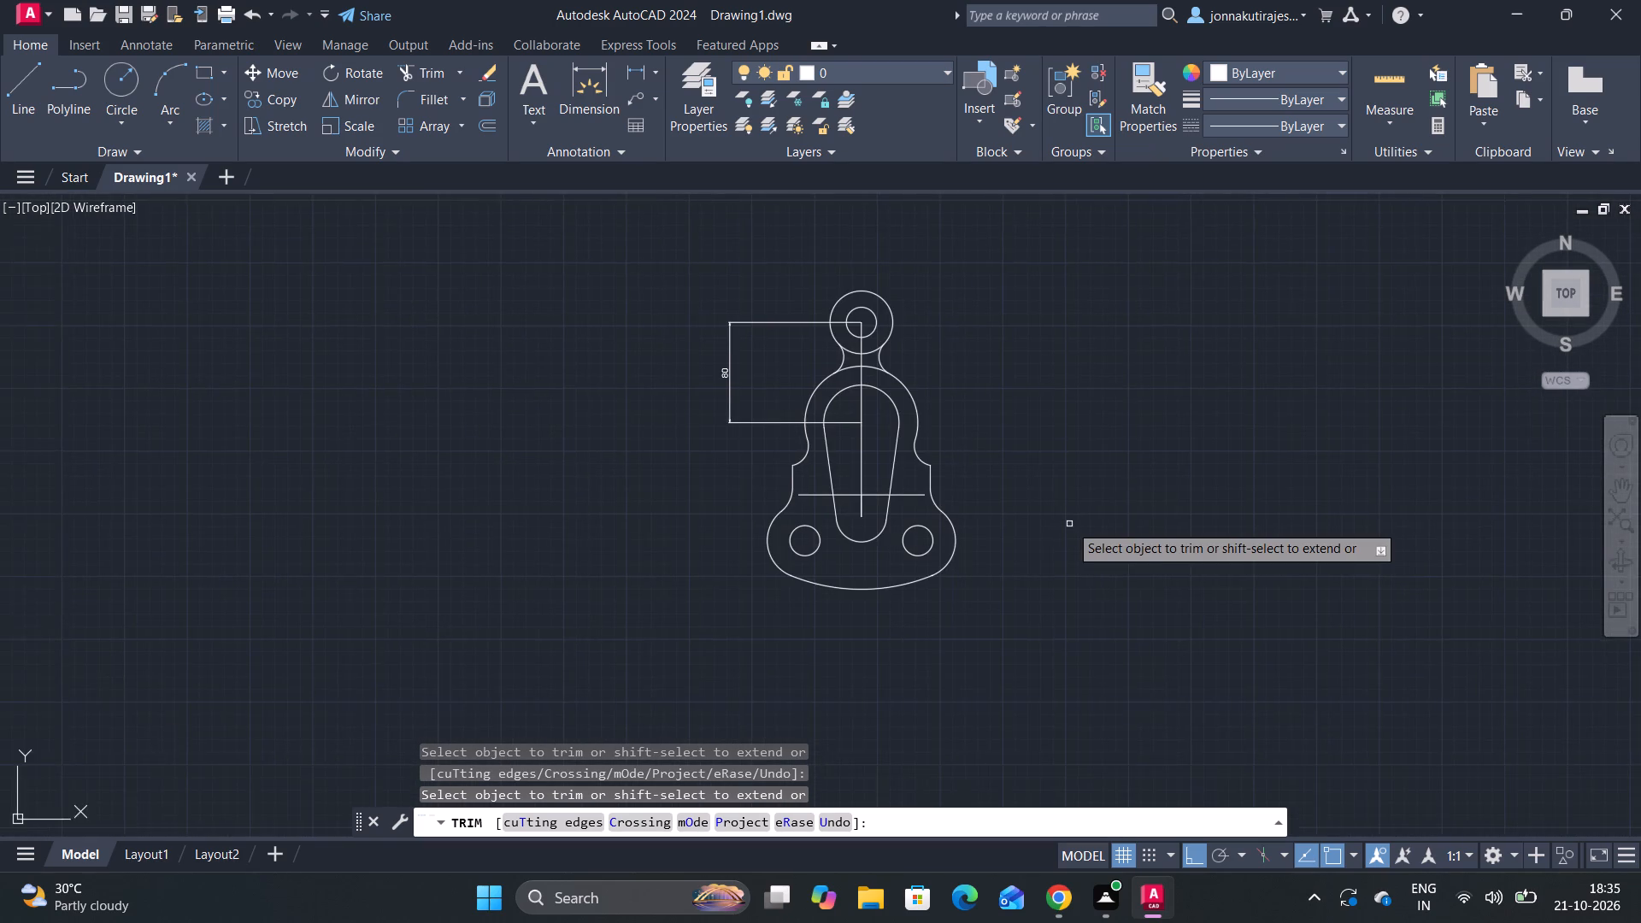
scroll(1069, 524, "up", 1)
middle_click_drag(1075, 530, 1203, 541)
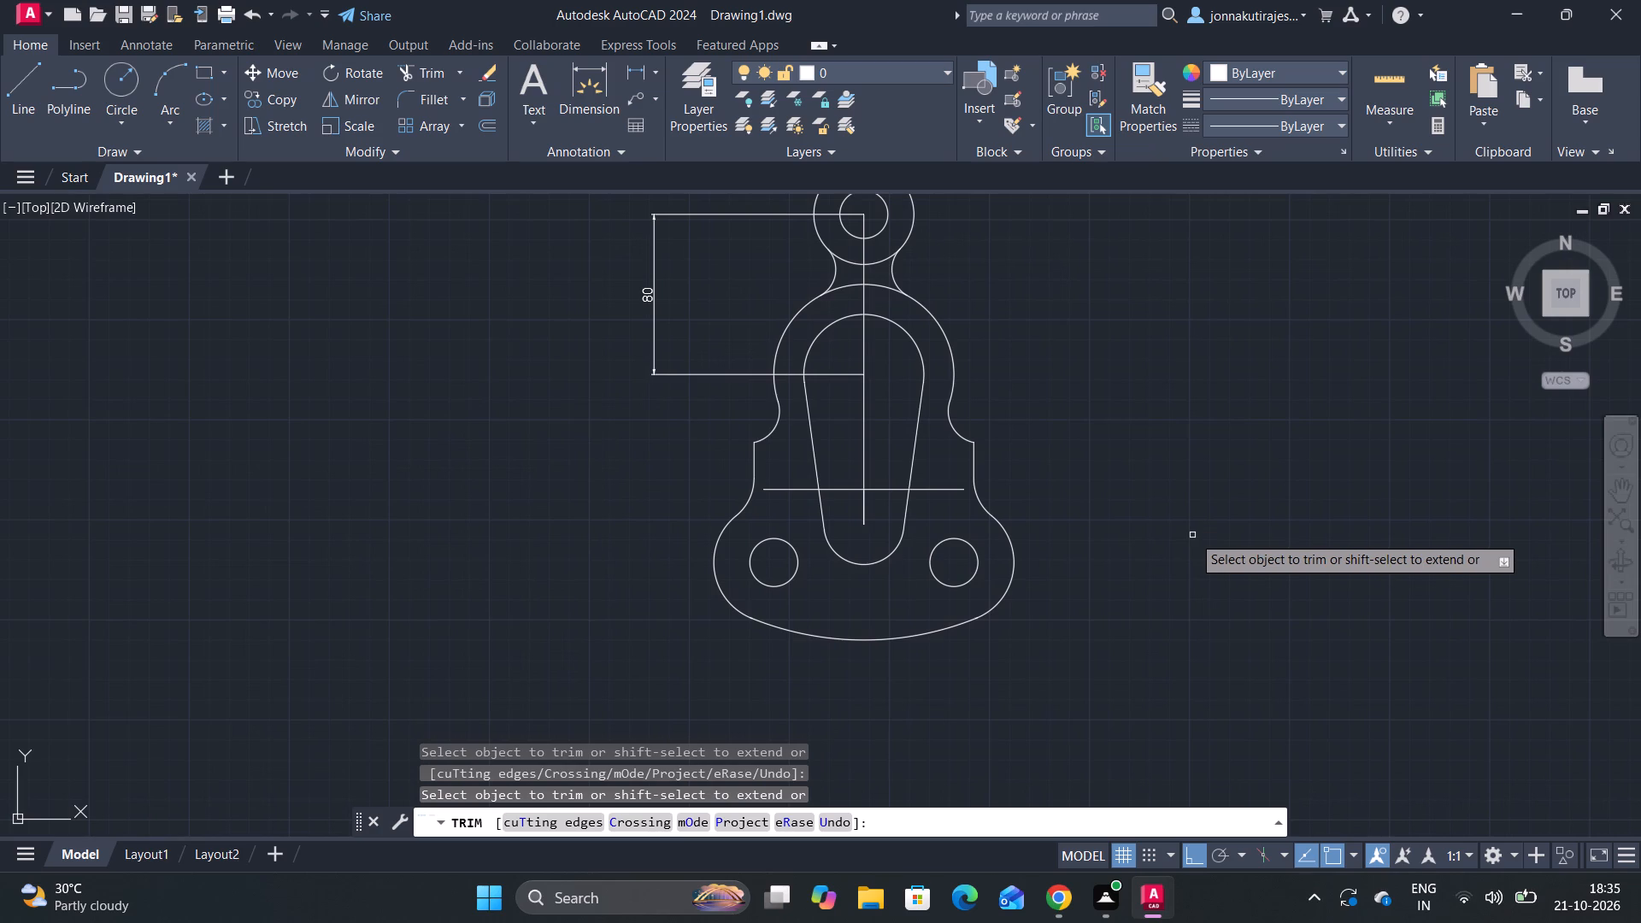
middle_click_drag(1156, 583, 1202, 708)
scroll(1202, 708, "down", 1)
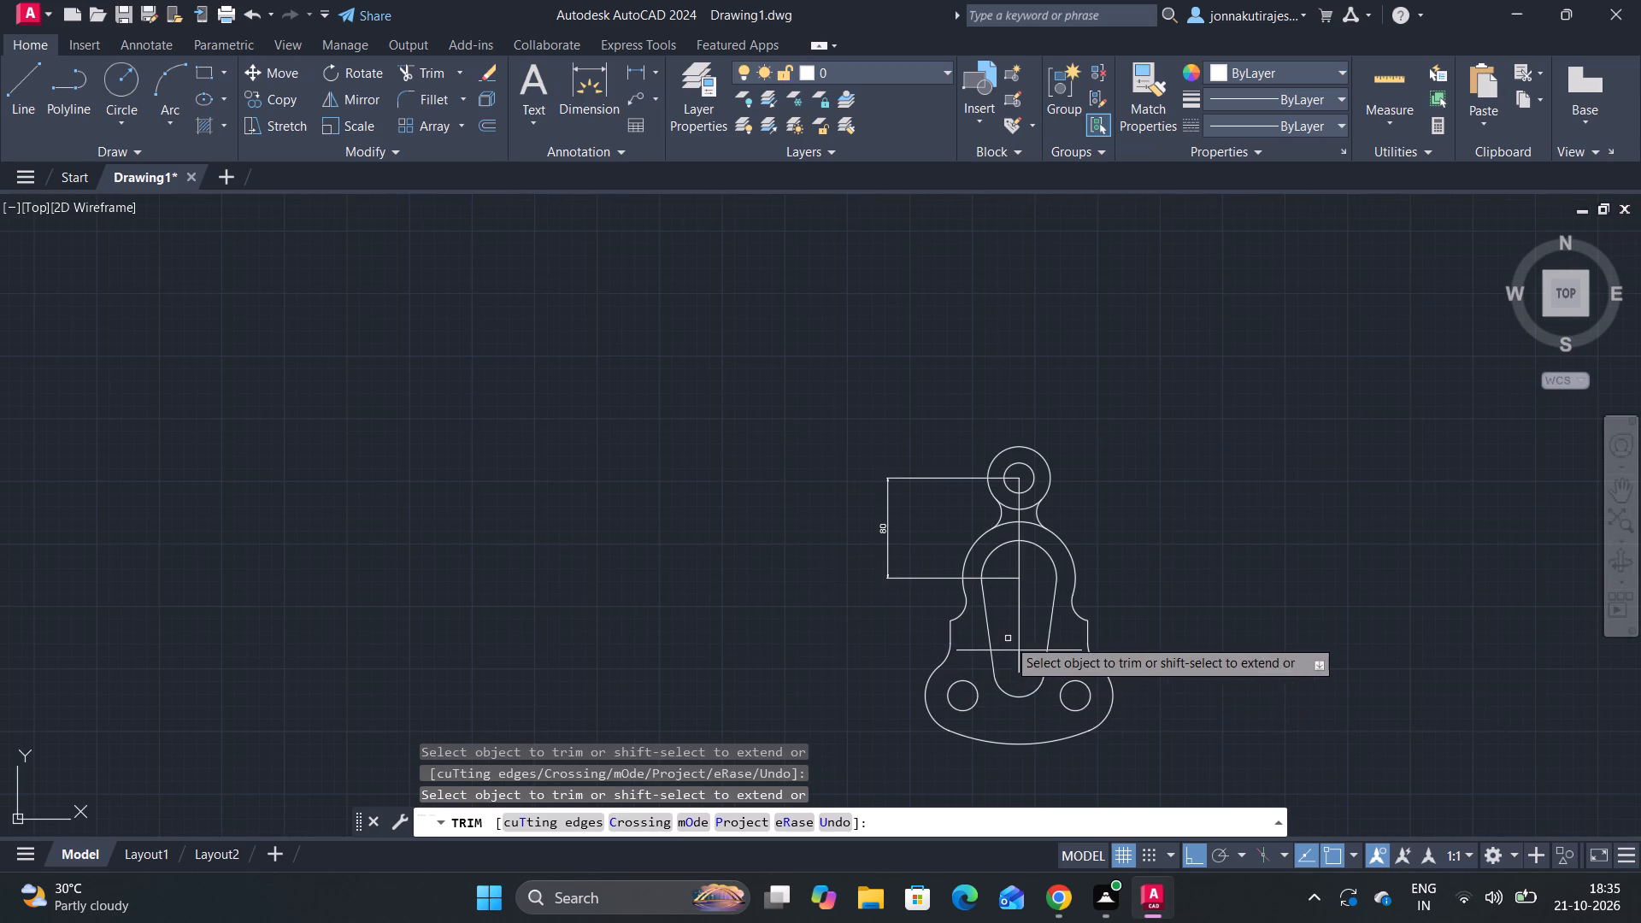
scroll(1008, 638, "up", 2)
middle_click_drag(1016, 662, 1053, 537)
key("Escape")
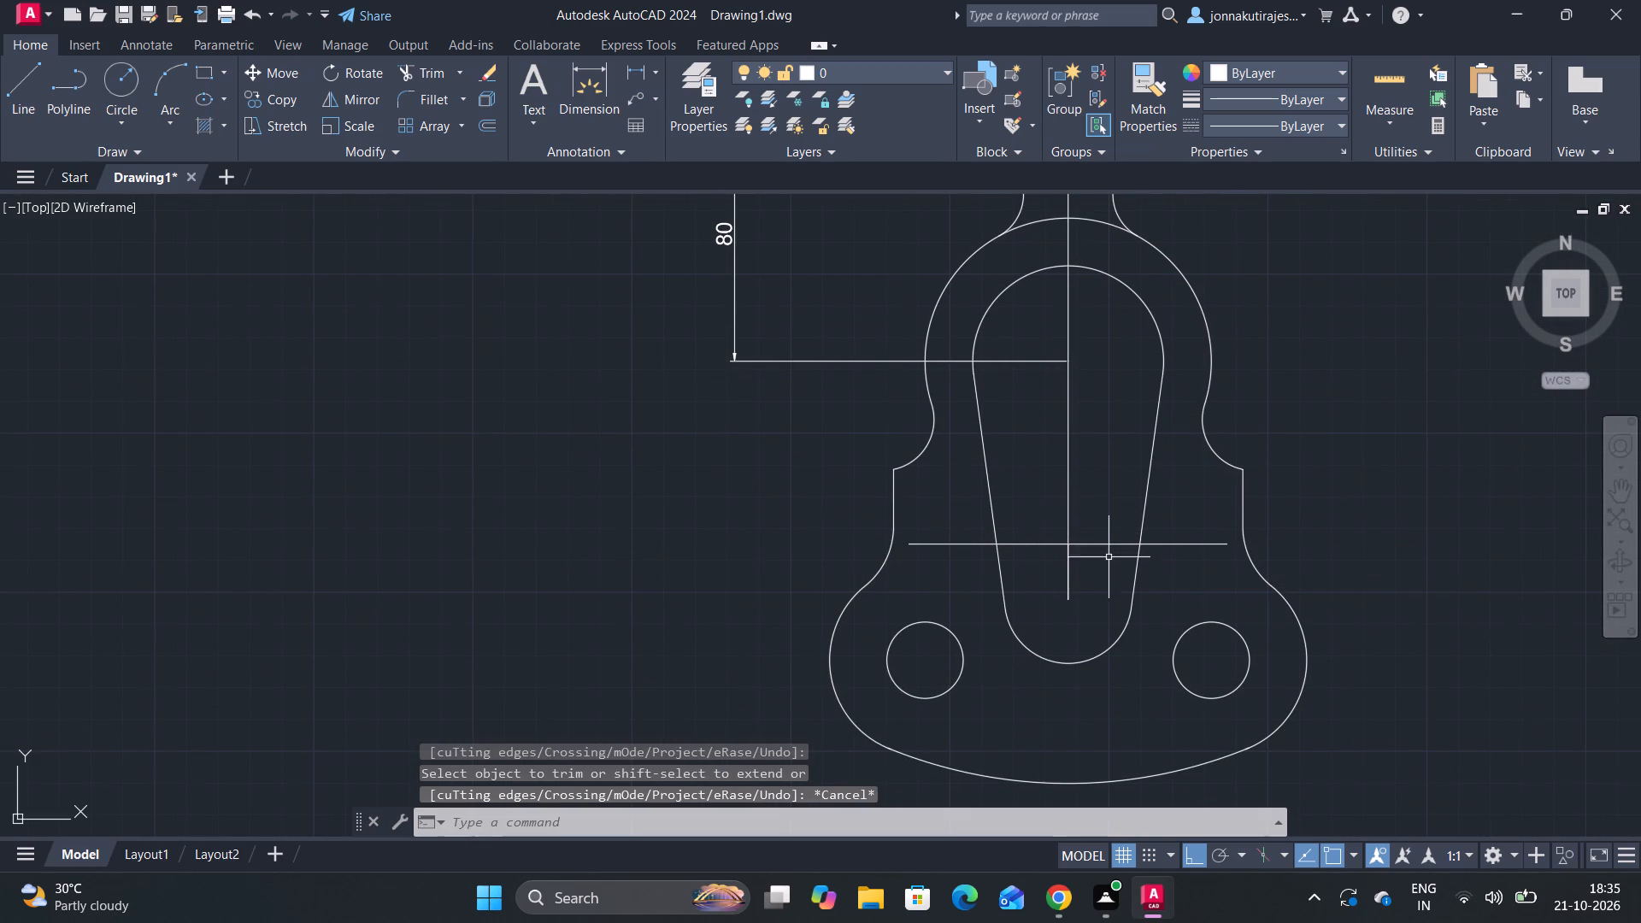
left_click(1200, 544)
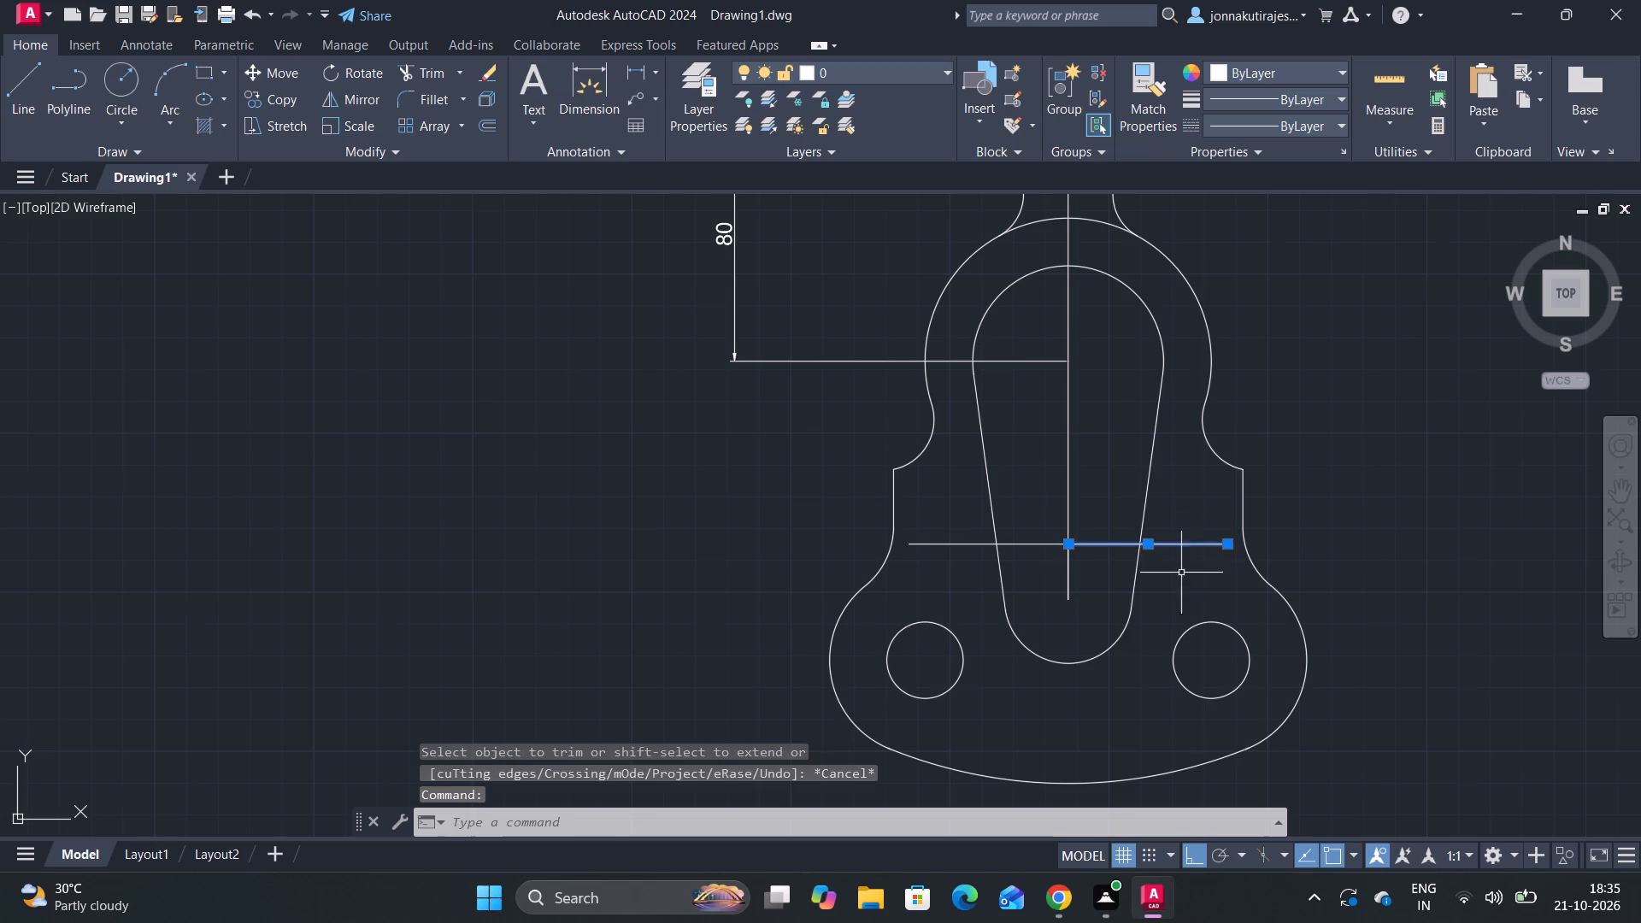
left_click(978, 544)
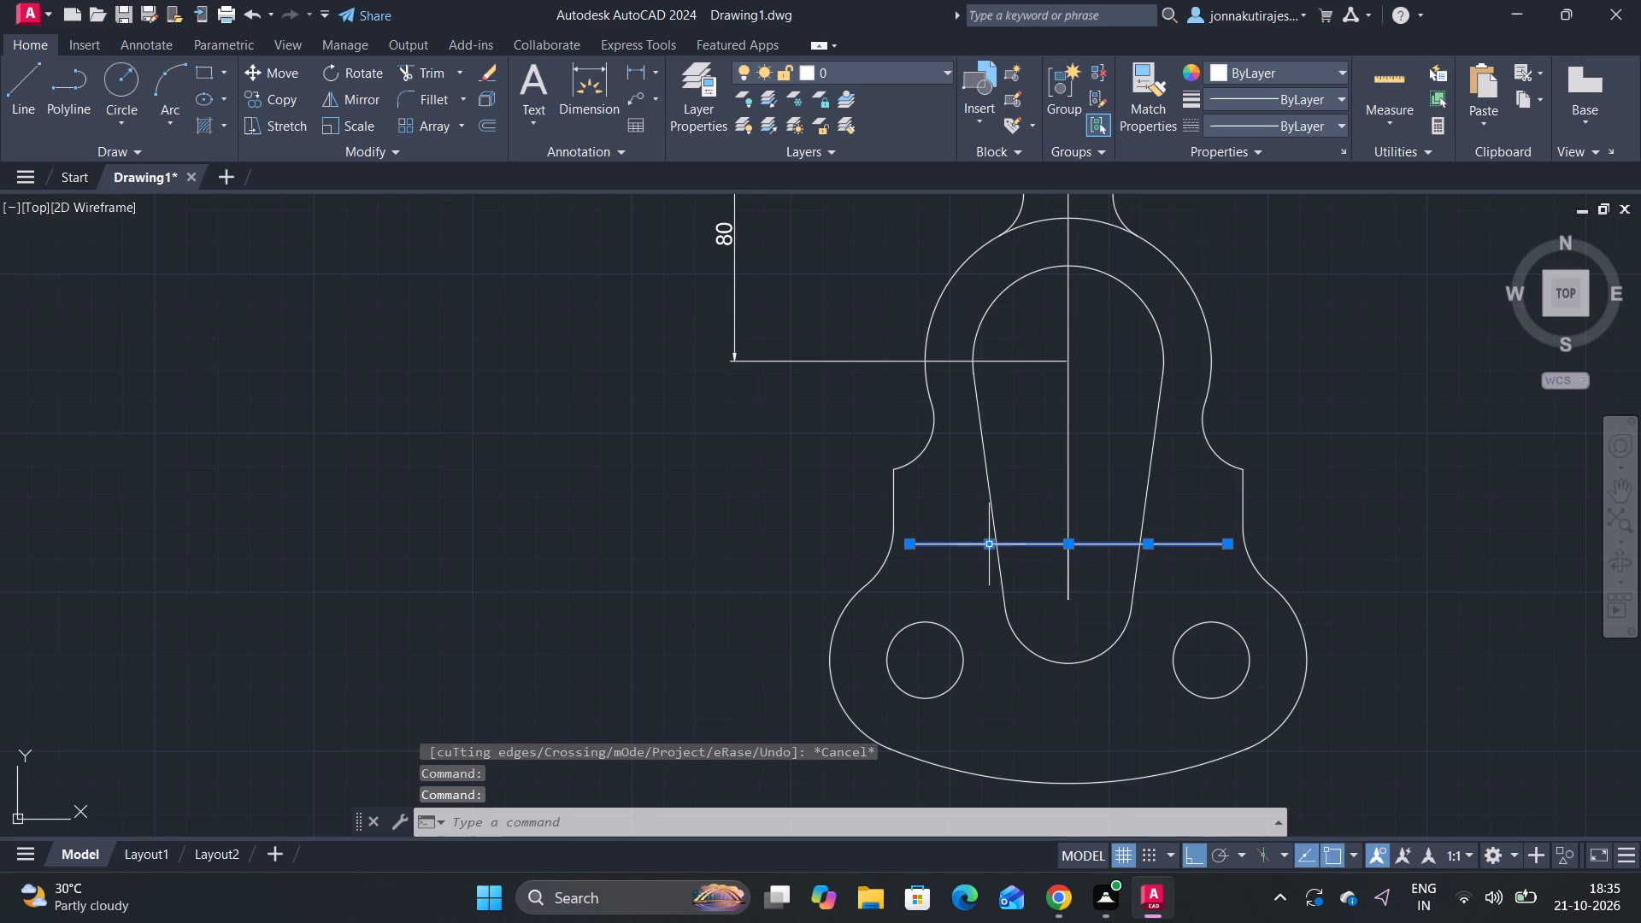
key("Delete")
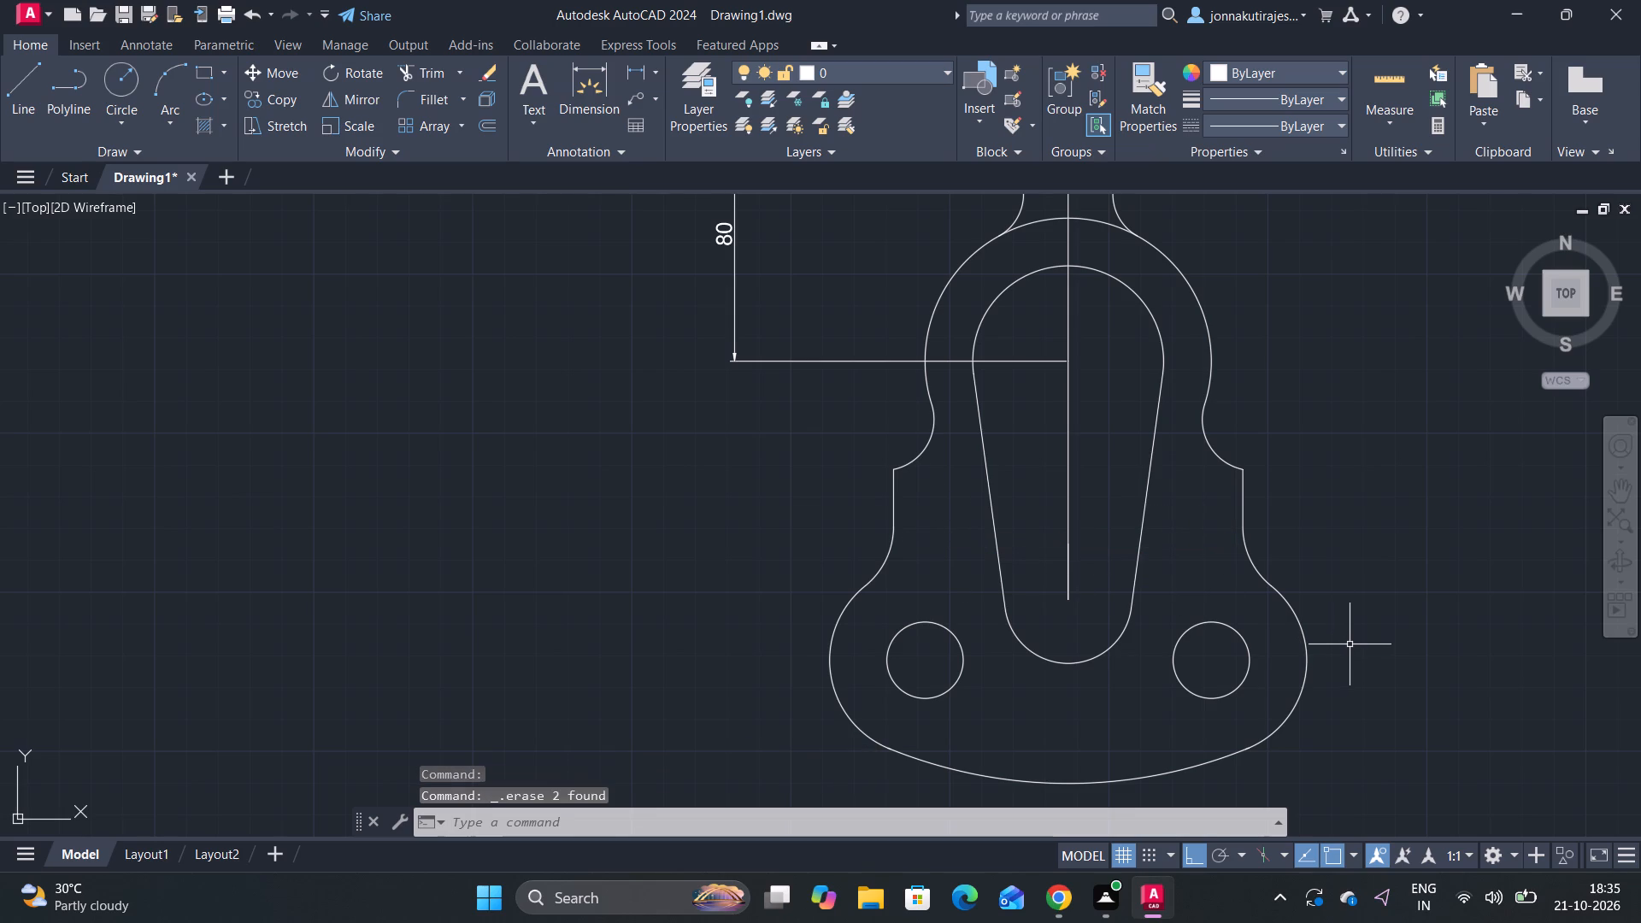
Erase the vertical construction centreline, including its long segments and the short leftover piece near the bottom of the tapered slot.
left_click(1065, 567)
left_click(1108, 448)
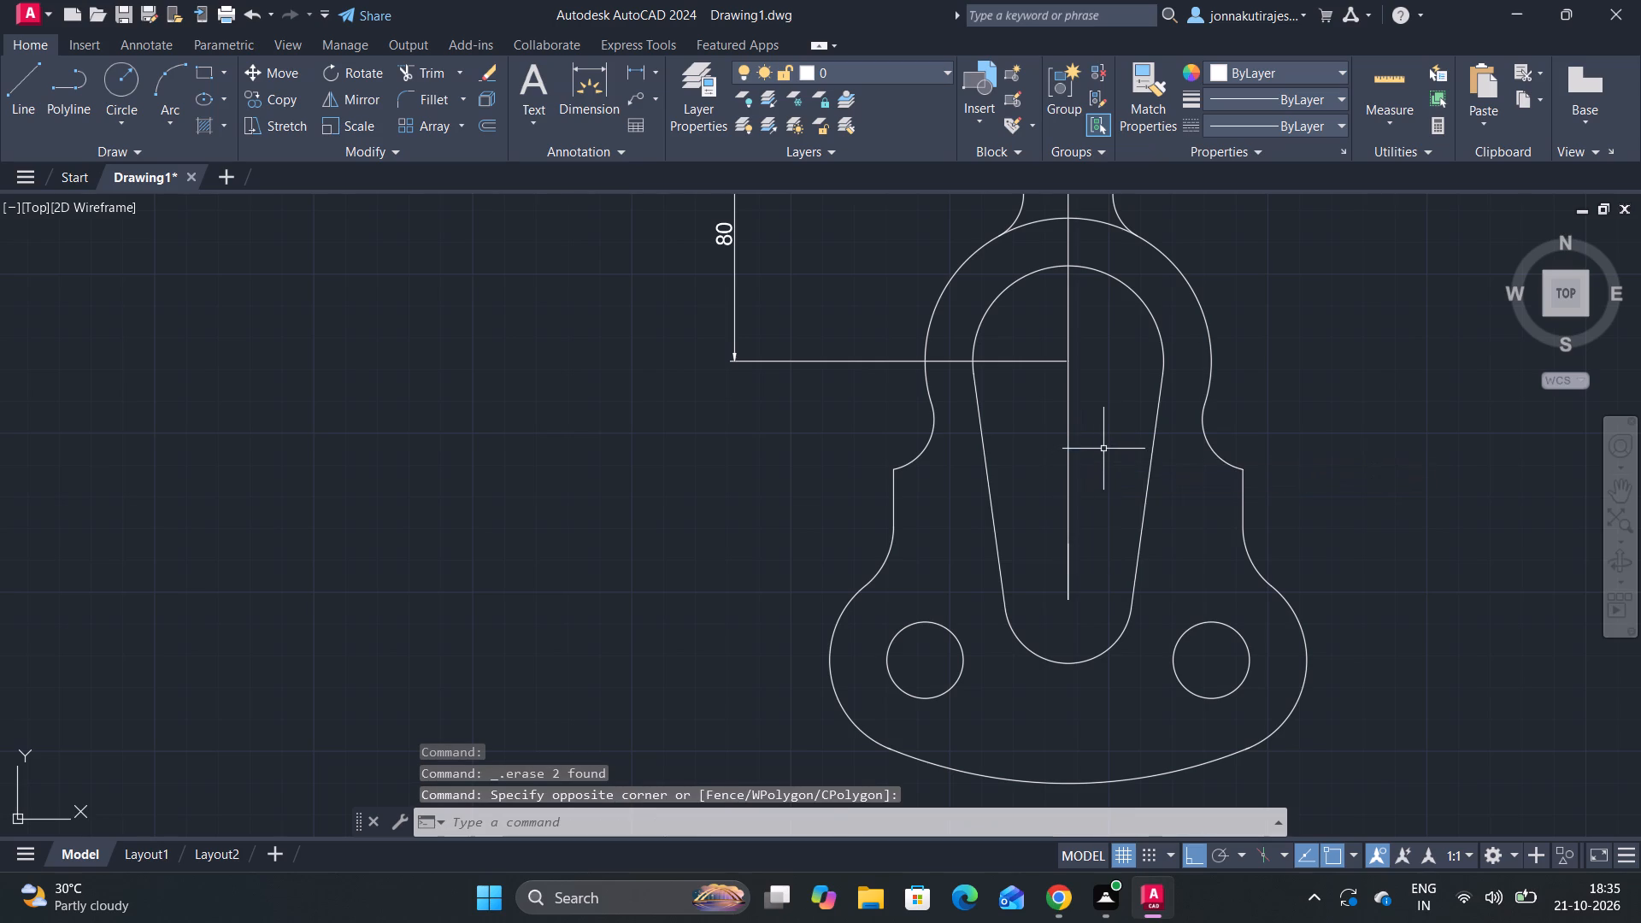
left_click(1104, 448)
left_click(1060, 496)
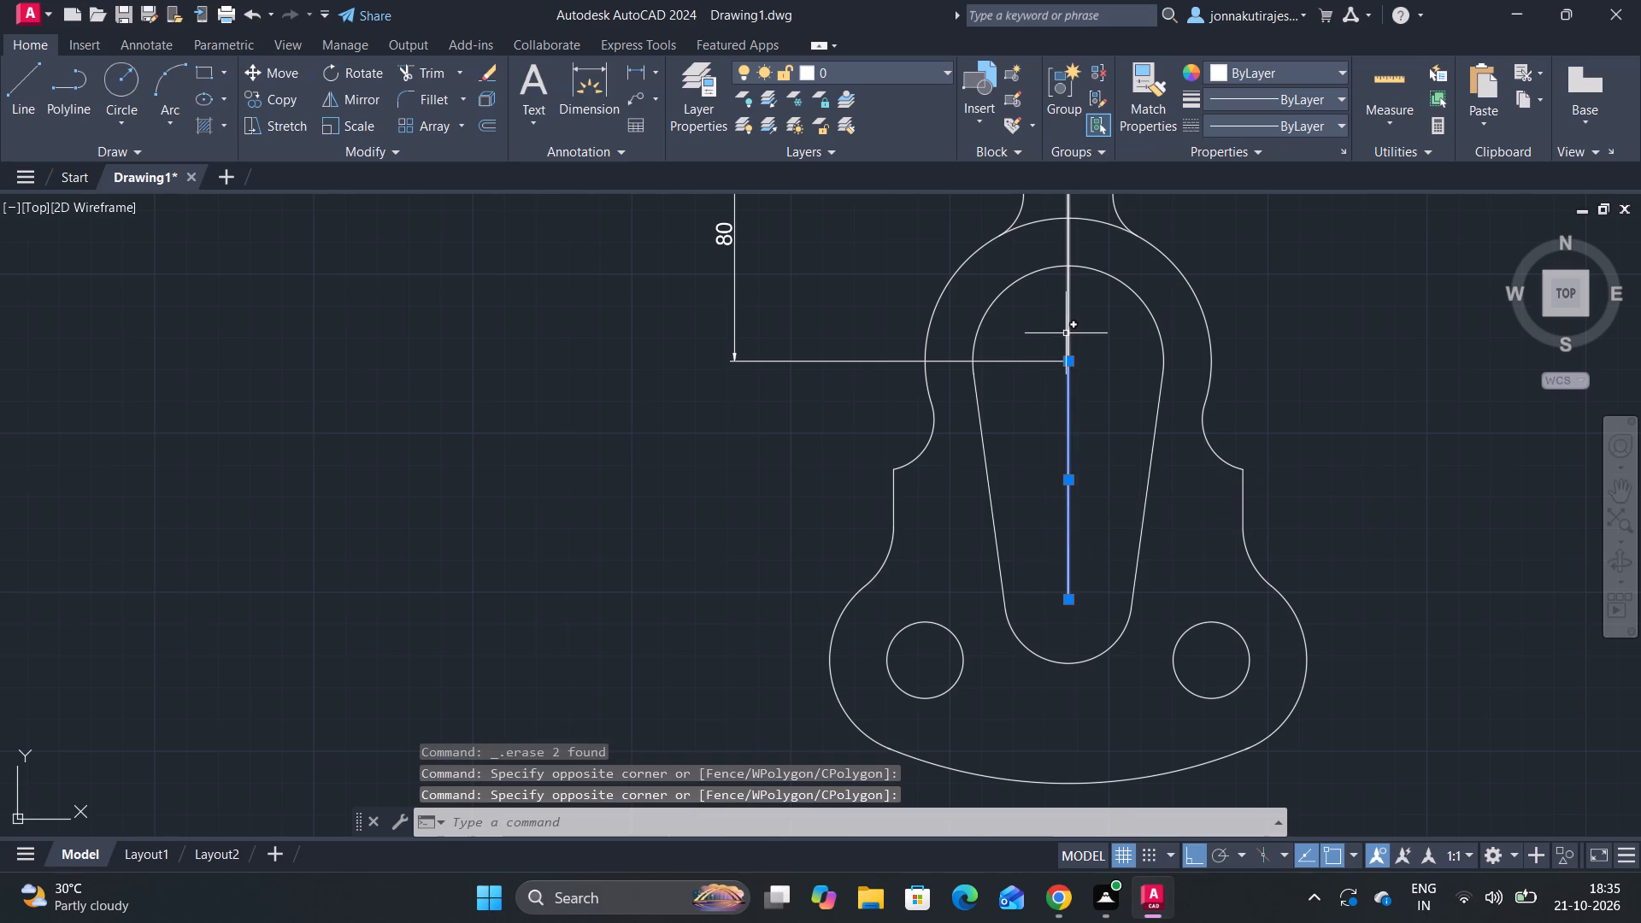
left_click(1066, 332)
key("Delete")
scroll(1075, 347, "down", 2)
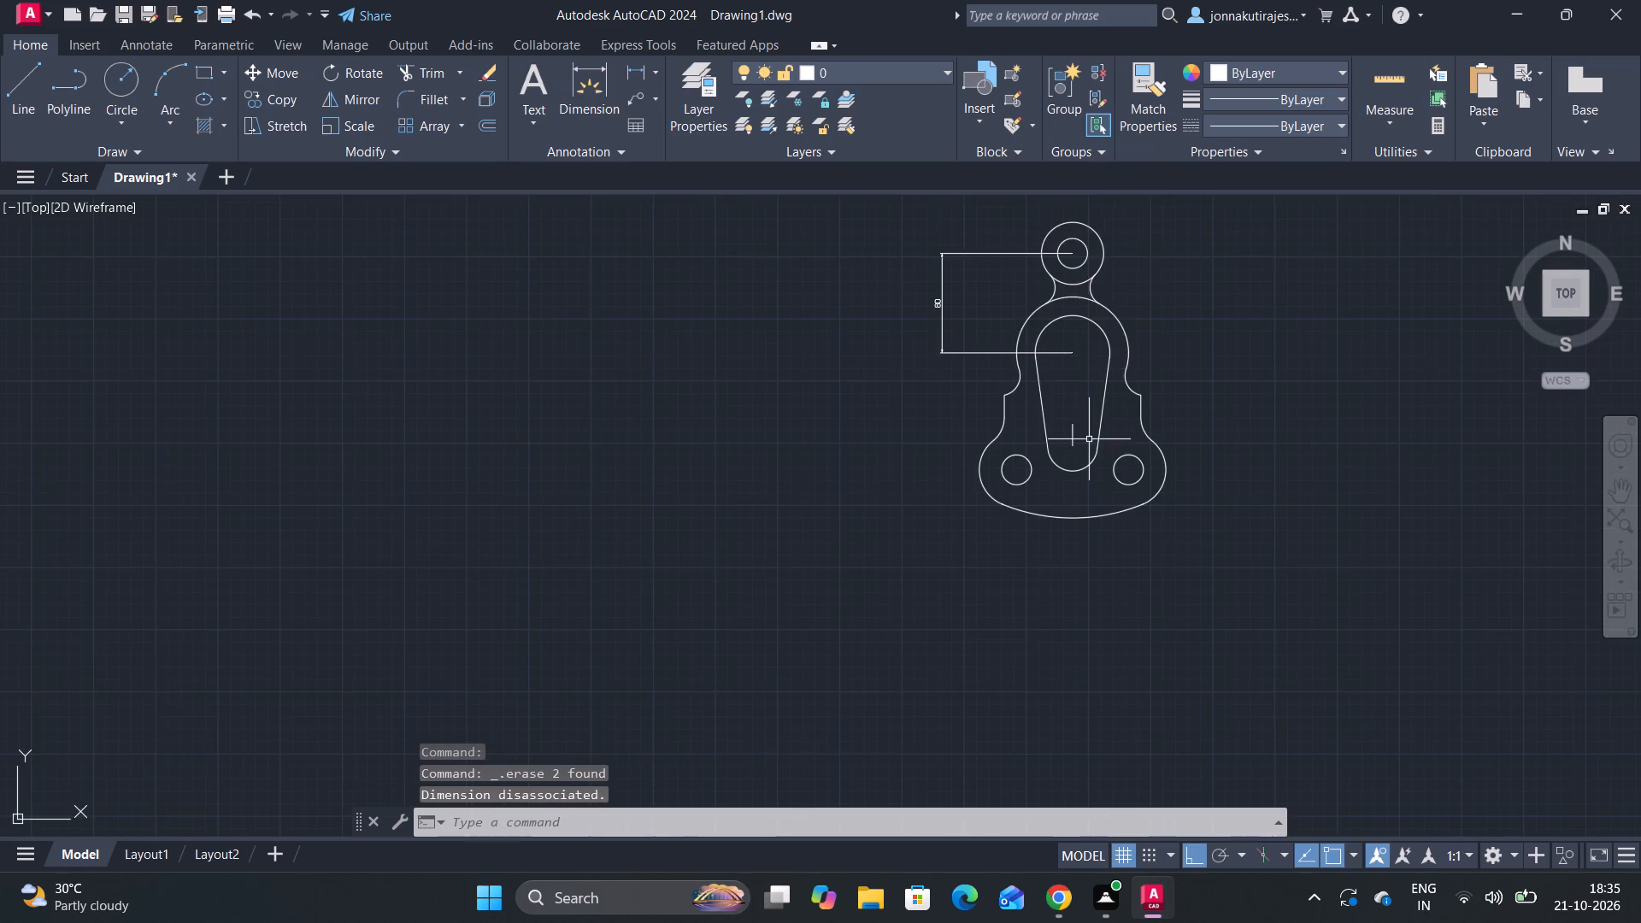
scroll(1084, 444, "up", 2)
left_click_drag(1082, 374, 1066, 412)
left_click(1026, 426)
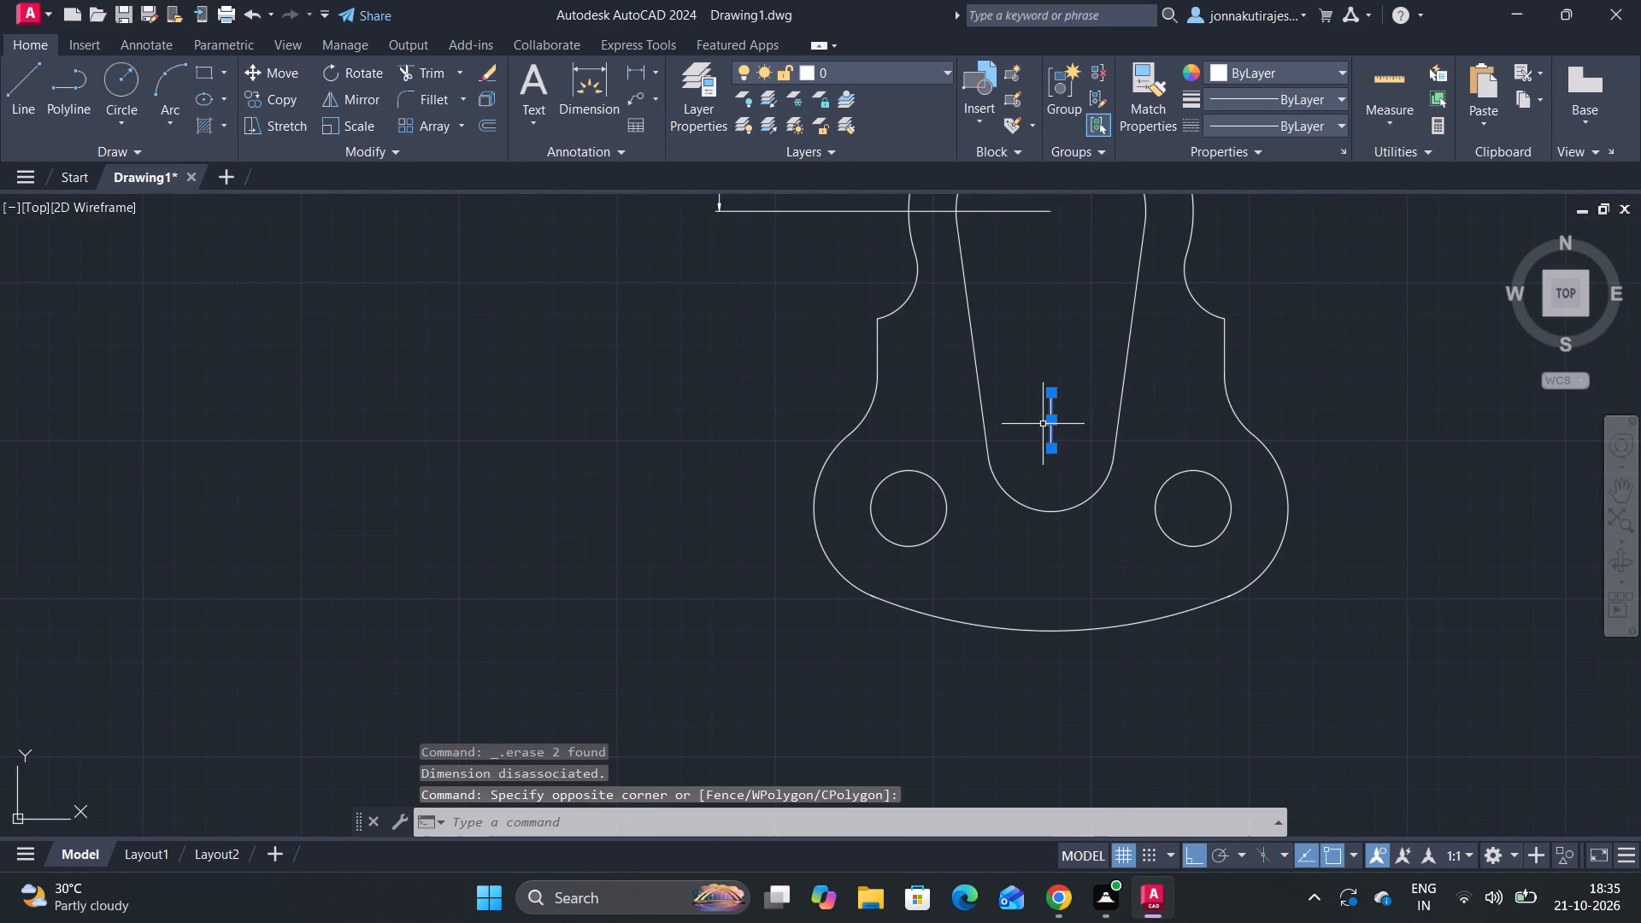
key("Delete")
Add a vertical linear dimension from the top concentric circles' centre to the lower-left hole's centre, placed outside the existing 80 dimension.
scroll(1079, 474, "down", 2)
middle_click_drag(1109, 473, 1083, 655)
scroll(1044, 546, "up", 1)
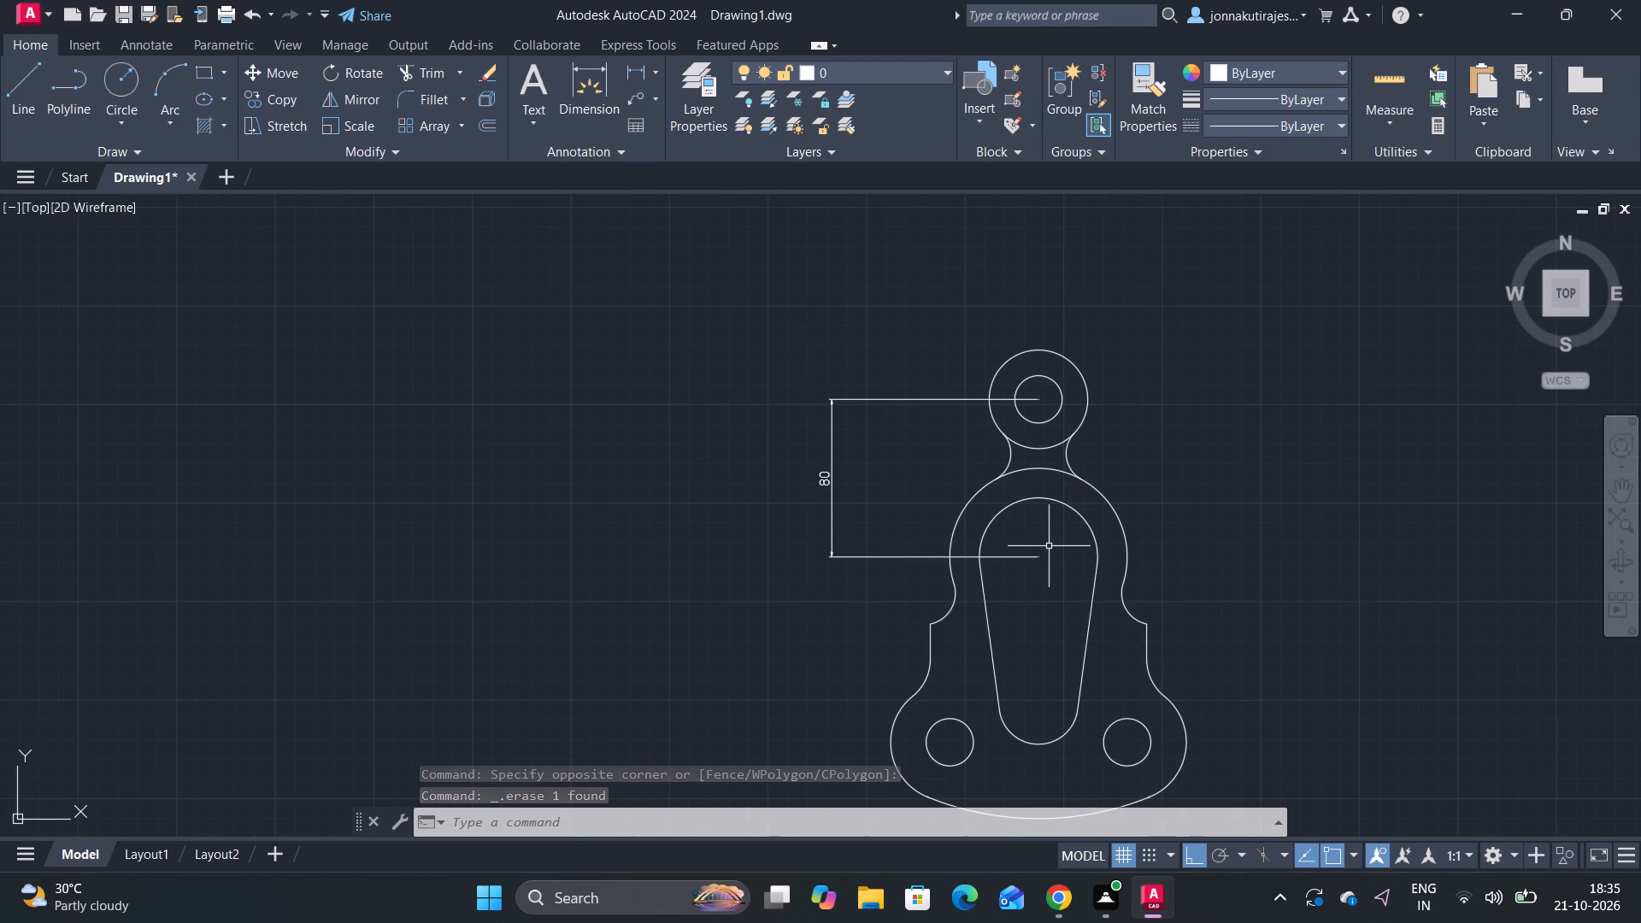
middle_click_drag(1049, 546, 1114, 535)
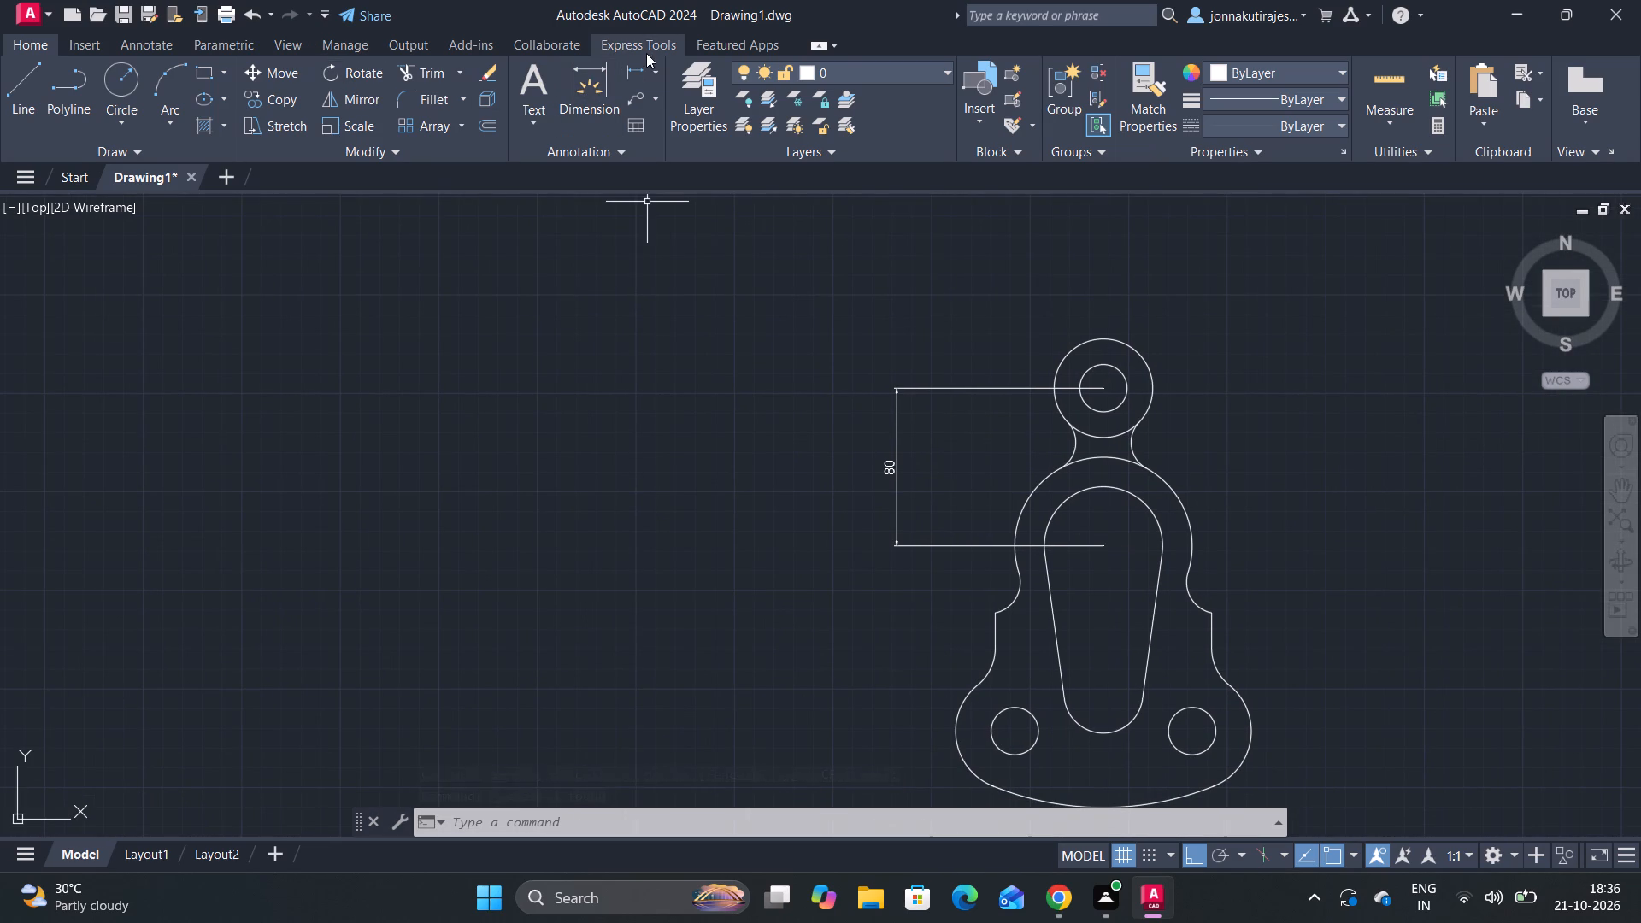
left_click(632, 67)
scroll(957, 403, "down", 2)
middle_click_drag(966, 404, 975, 365)
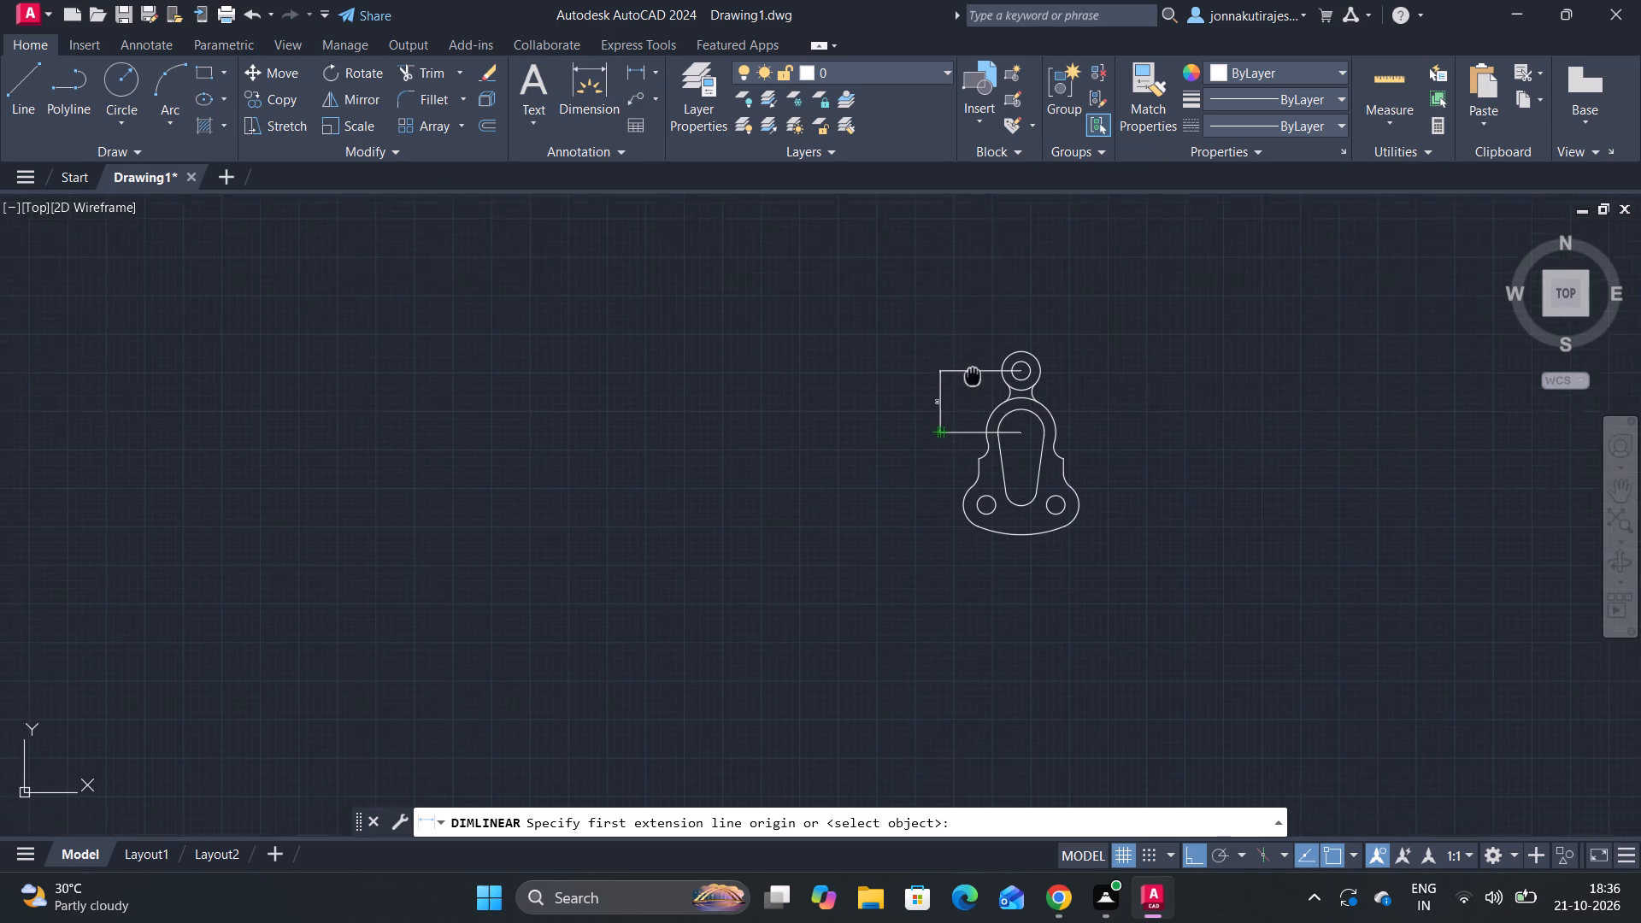
middle_click_drag(975, 365, 979, 351)
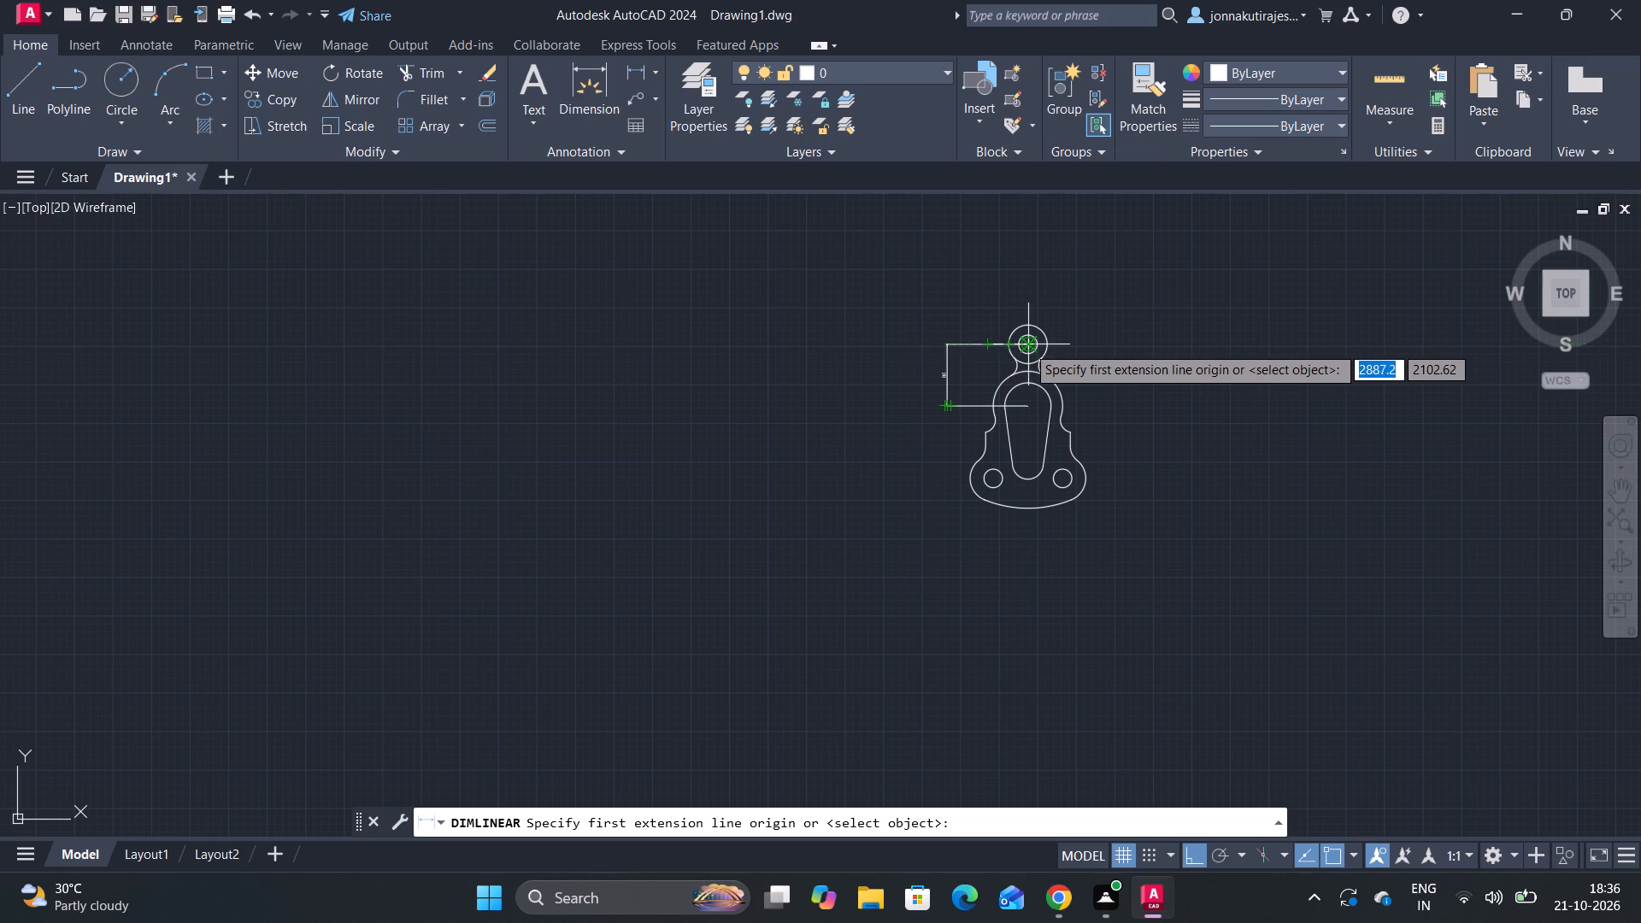
scroll(1027, 345, "up", 3)
left_click(1020, 338)
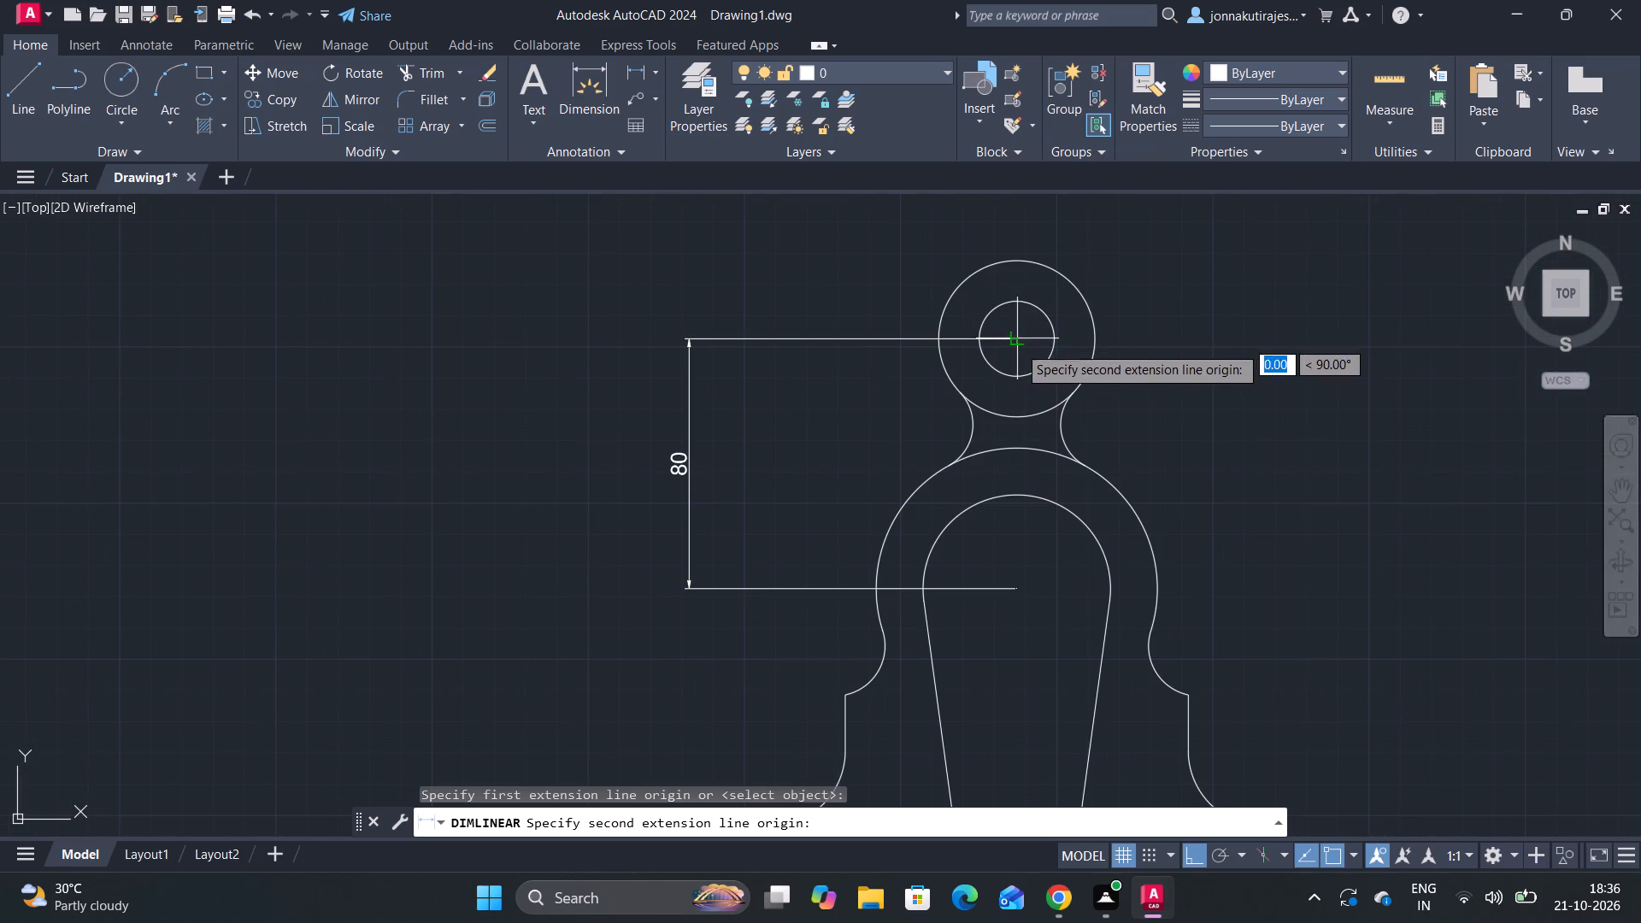
scroll(972, 427, "down", 3)
middle_click_drag(980, 409, 989, 356)
scroll(914, 492, "up", 2)
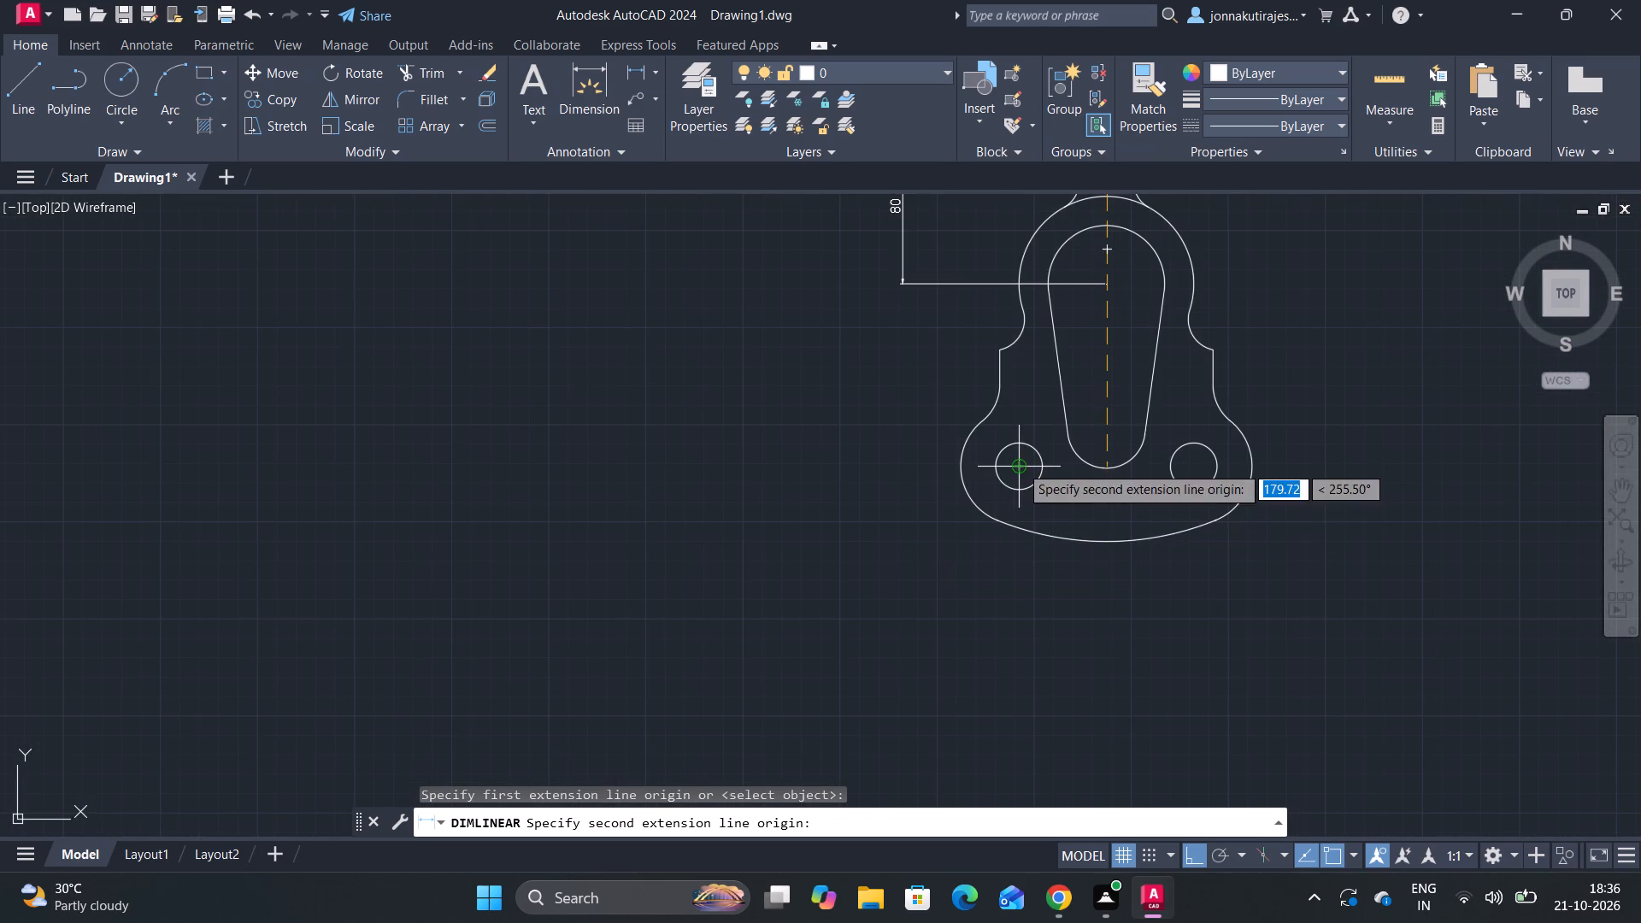
left_click(1020, 462)
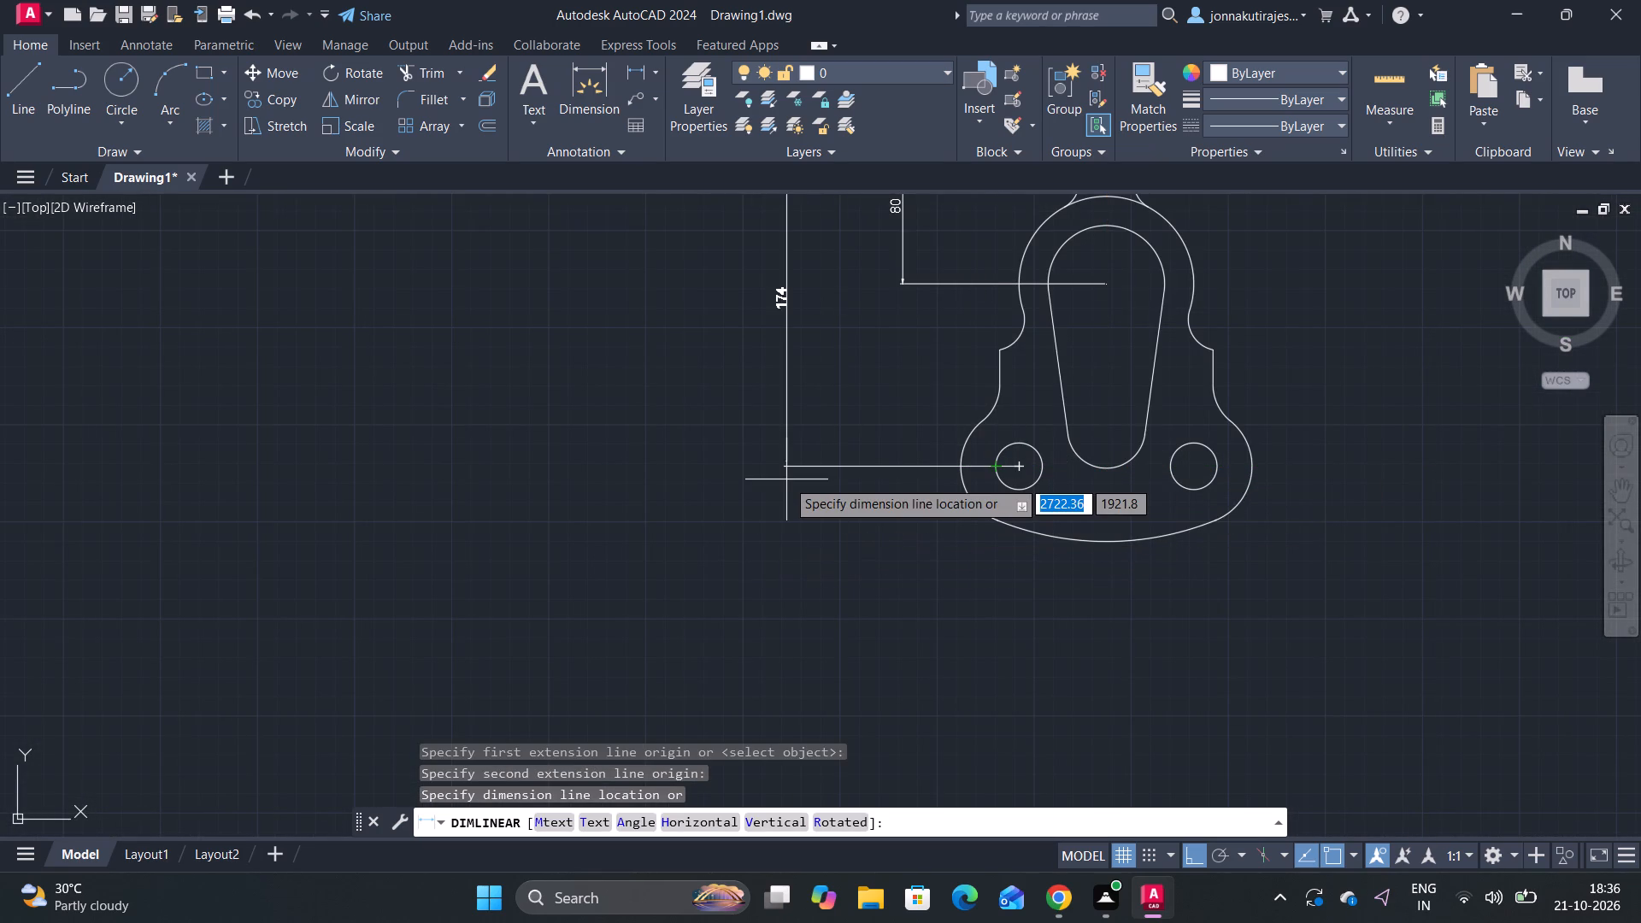
middle_click_drag(810, 532, 859, 588)
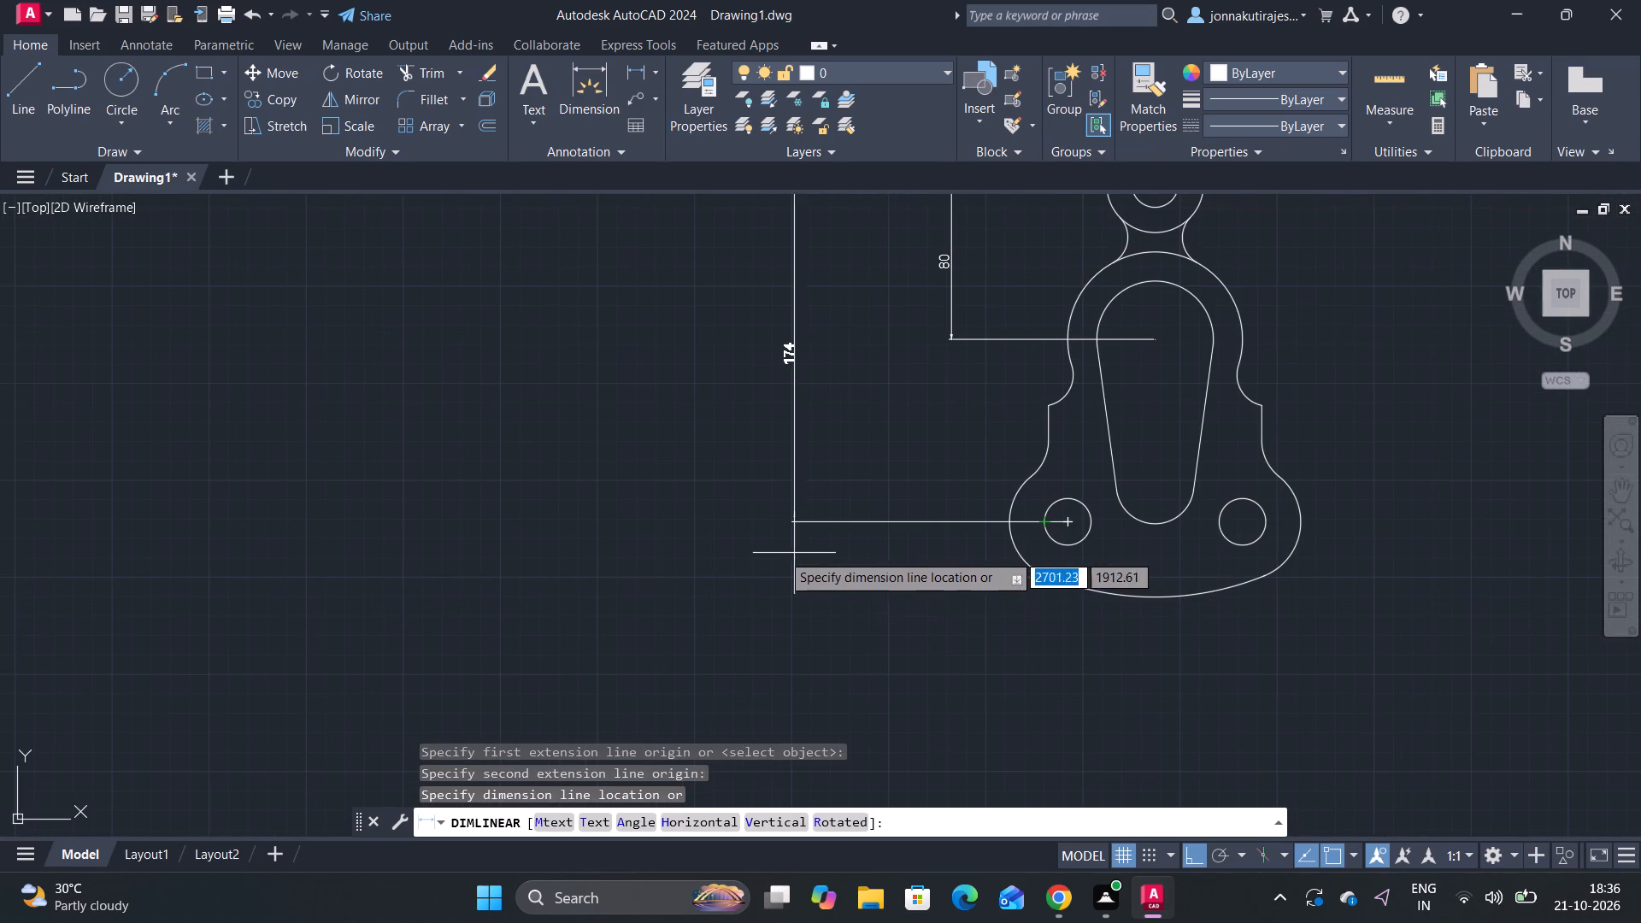
left_click(780, 553)
Add a horizontal linear dimension between the centres of the two lower holes, placed below the curved base.
key("space")
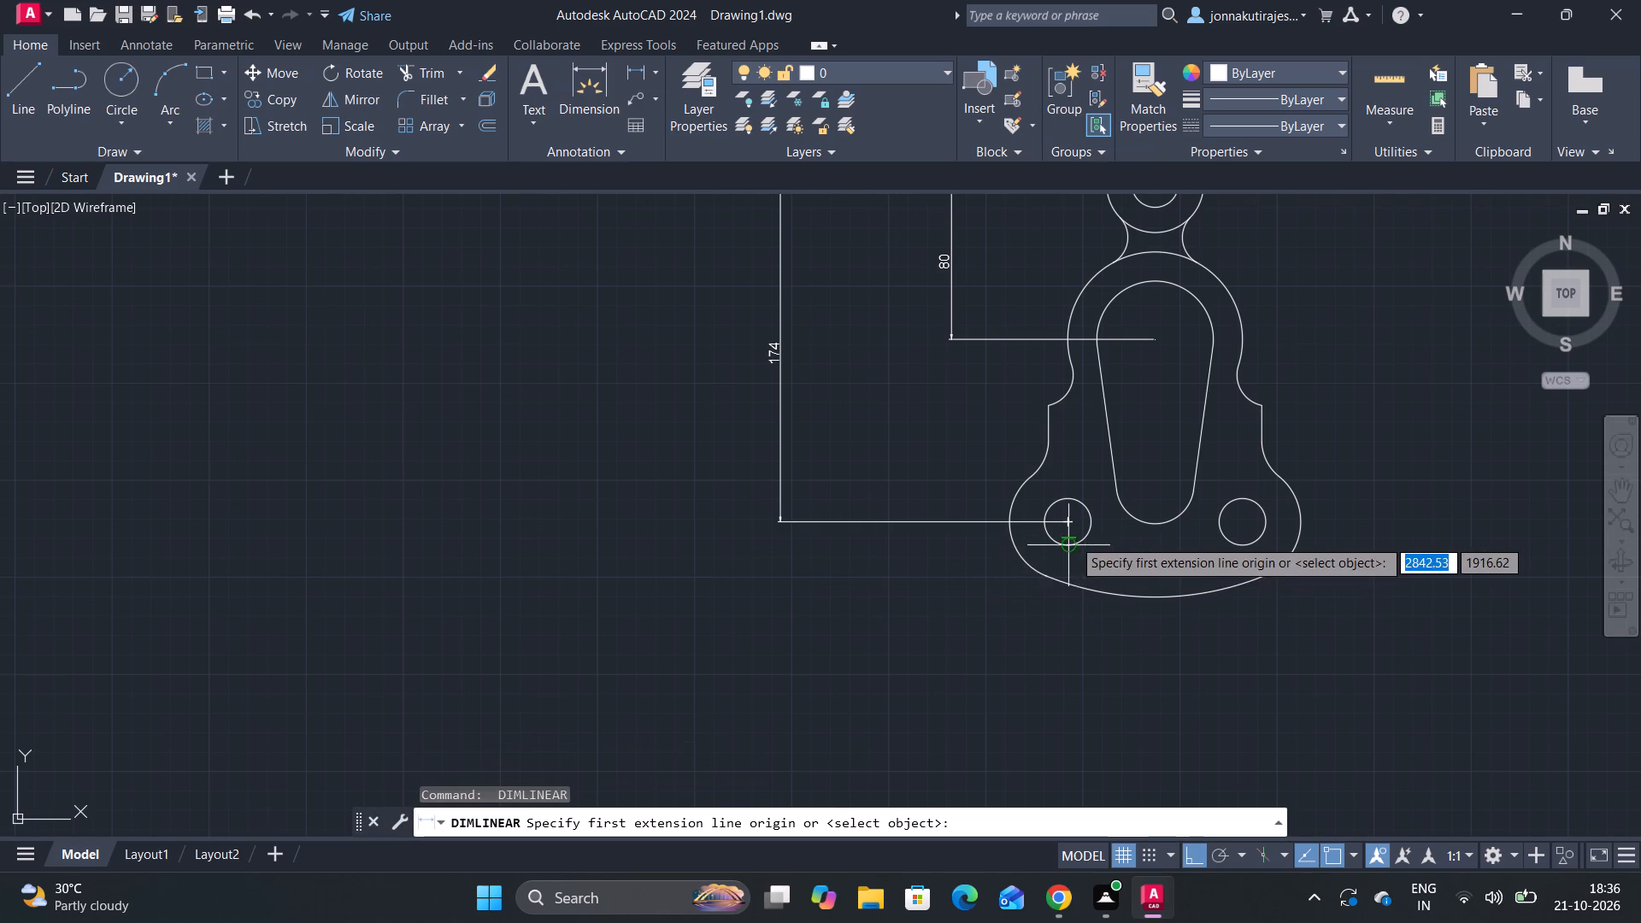
left_click(1064, 524)
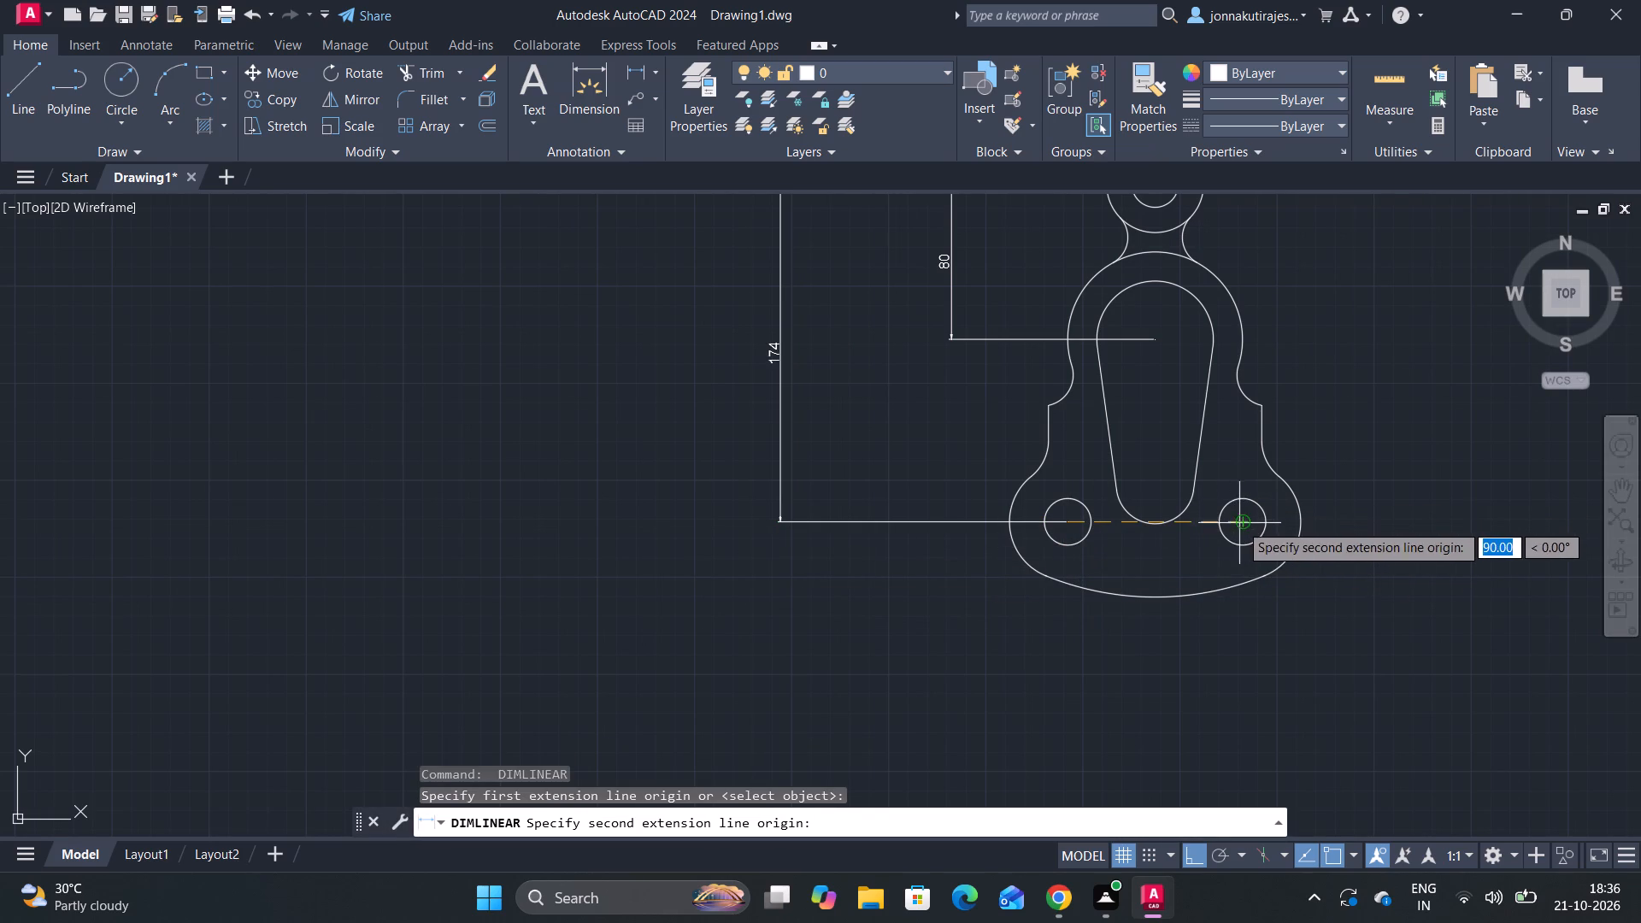
left_click_drag(1241, 523, 1242, 535)
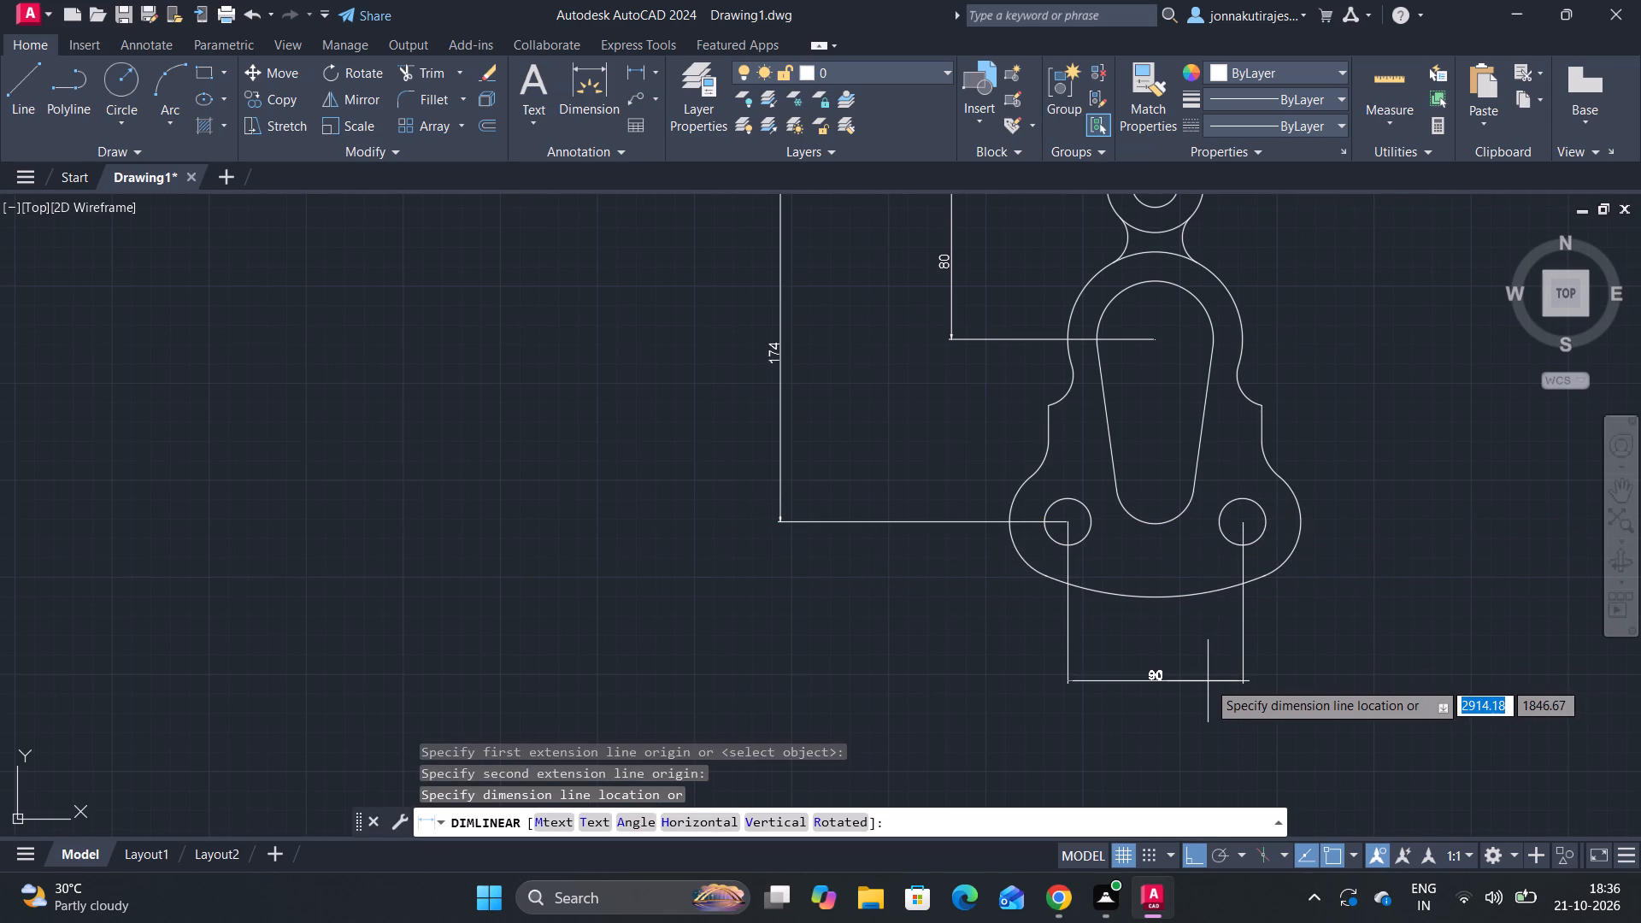
left_click(1208, 681)
Add a vertical linear dimension between the tapered slot's upper and lower arc centres, placed directly beneath the 80 dimension.
key("space")
scroll(1121, 602, "down", 1)
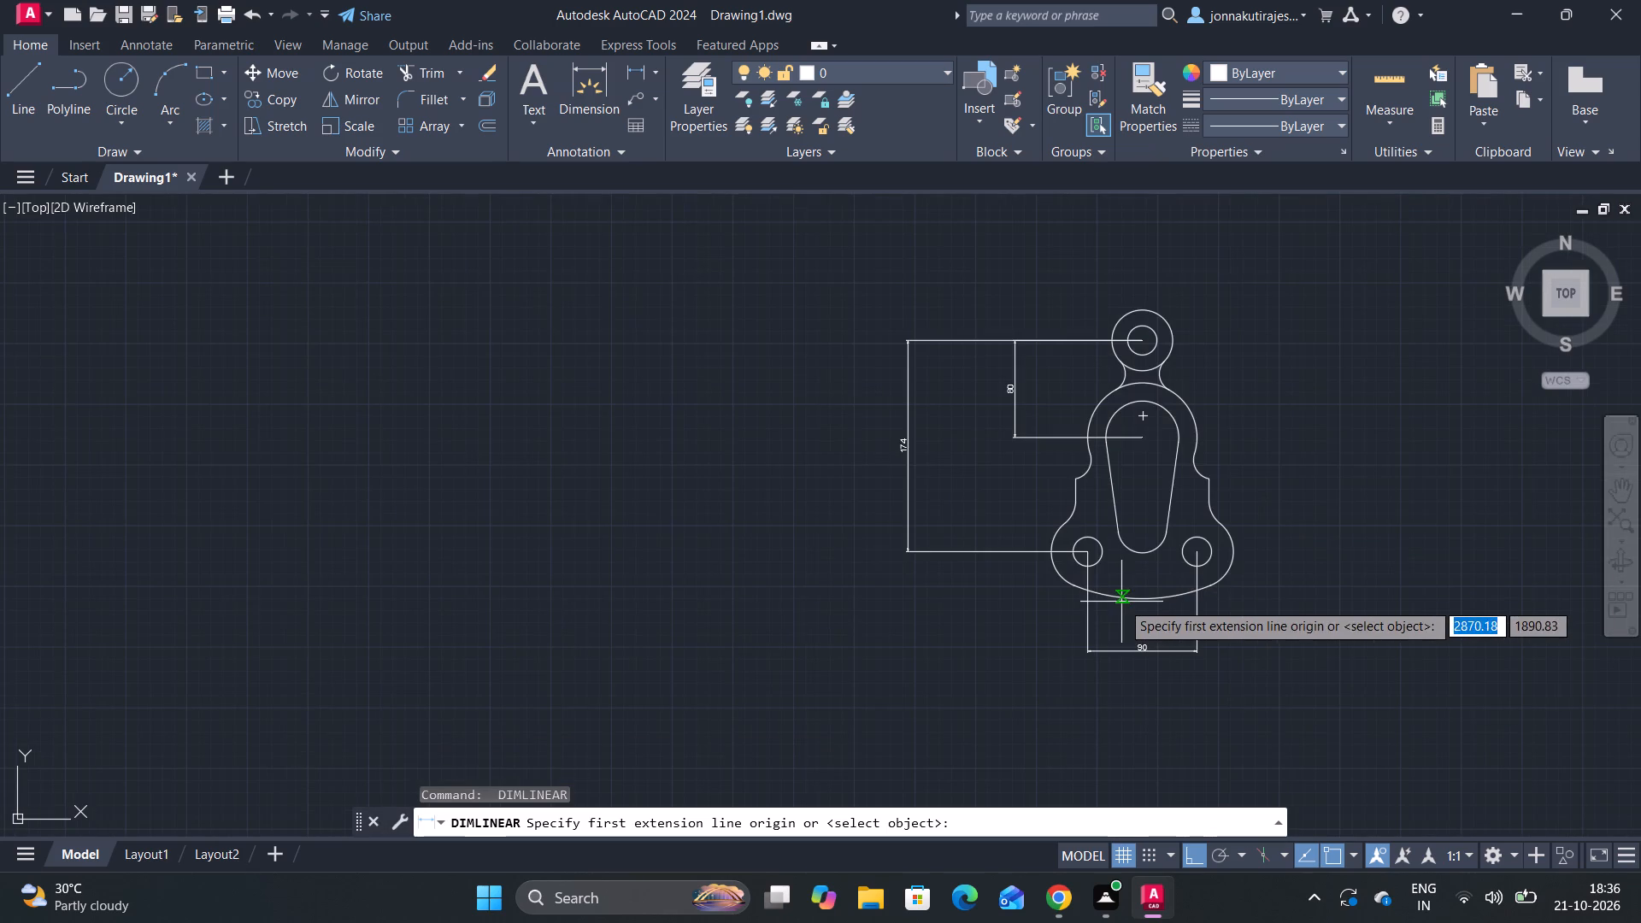
scroll(1121, 602, "down", 1)
middle_click_drag(1126, 618, 1137, 679)
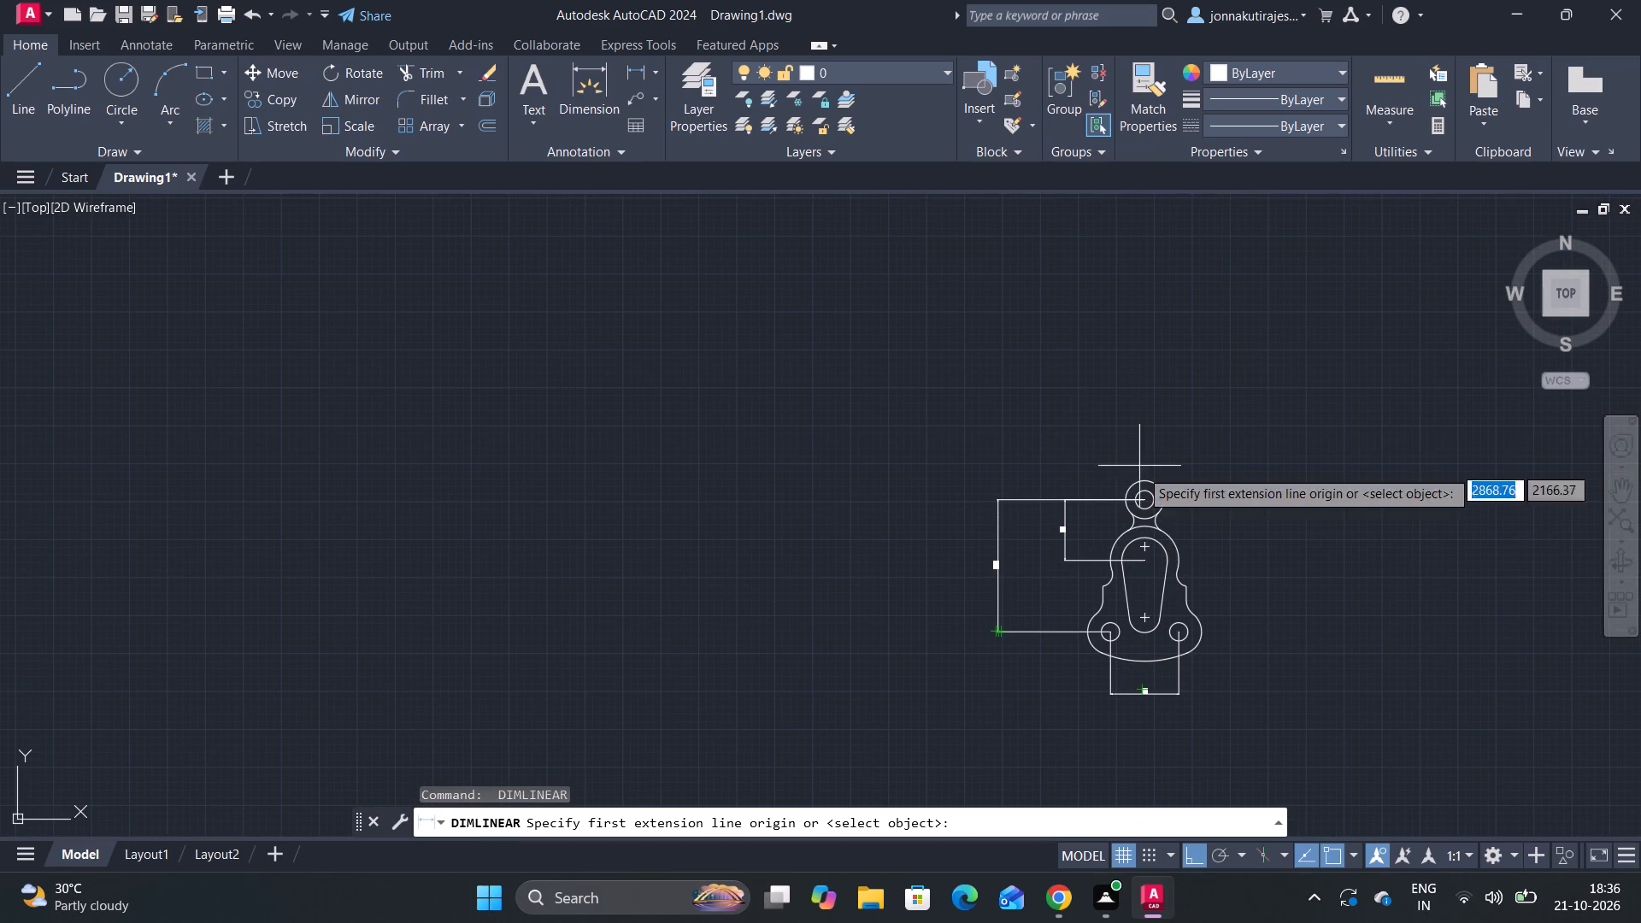
scroll(1146, 550, "up", 2)
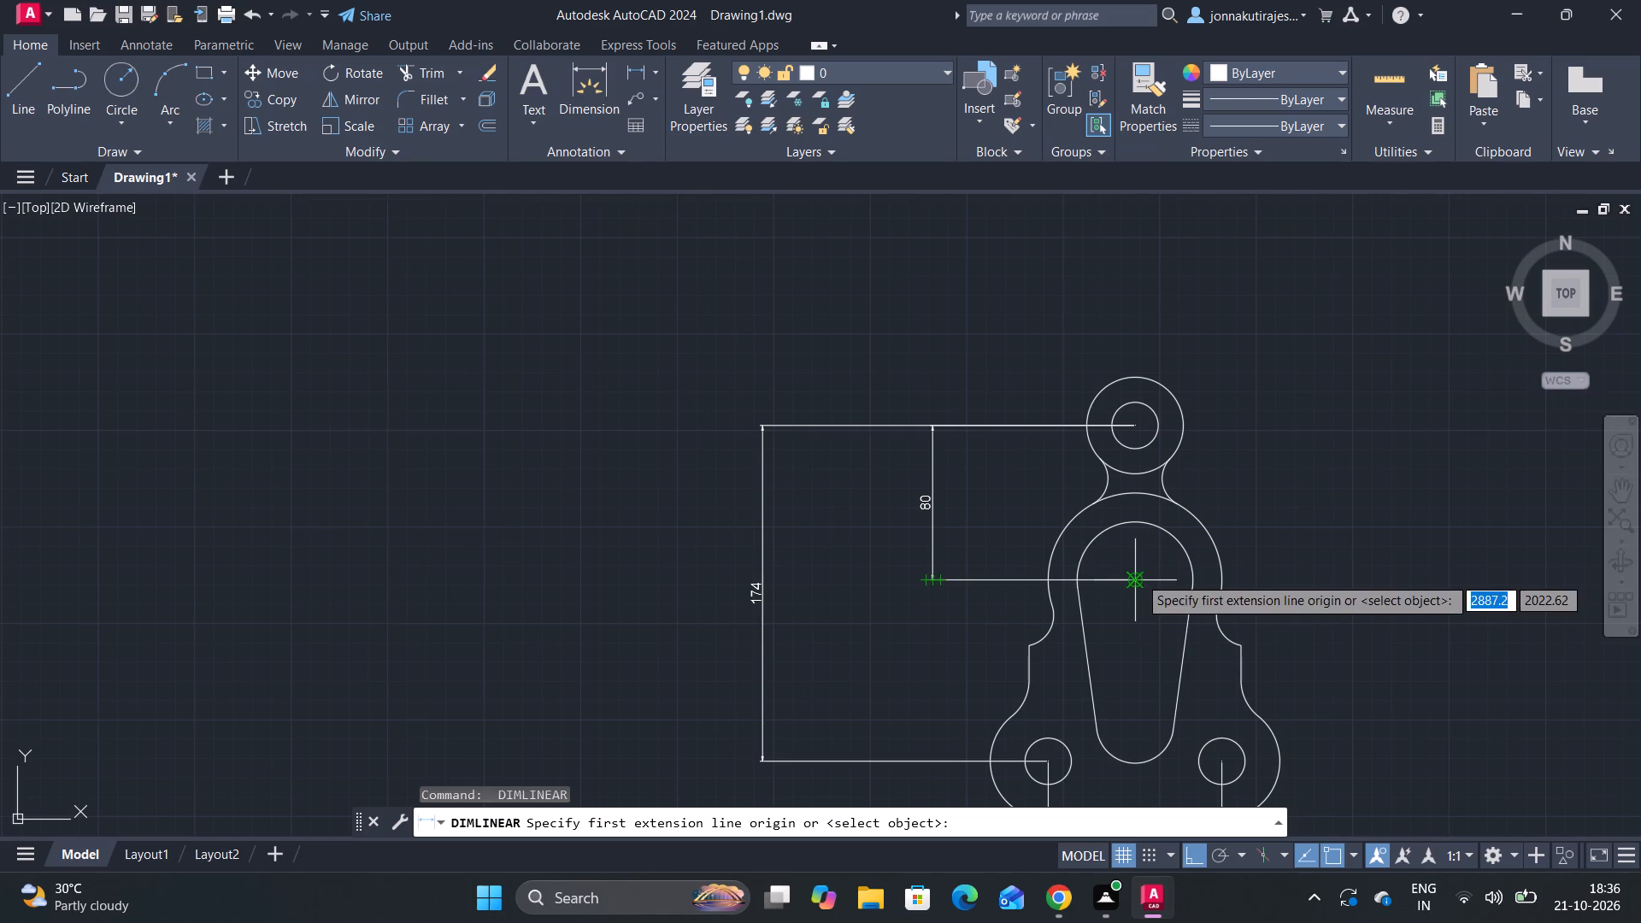
left_click(1138, 576)
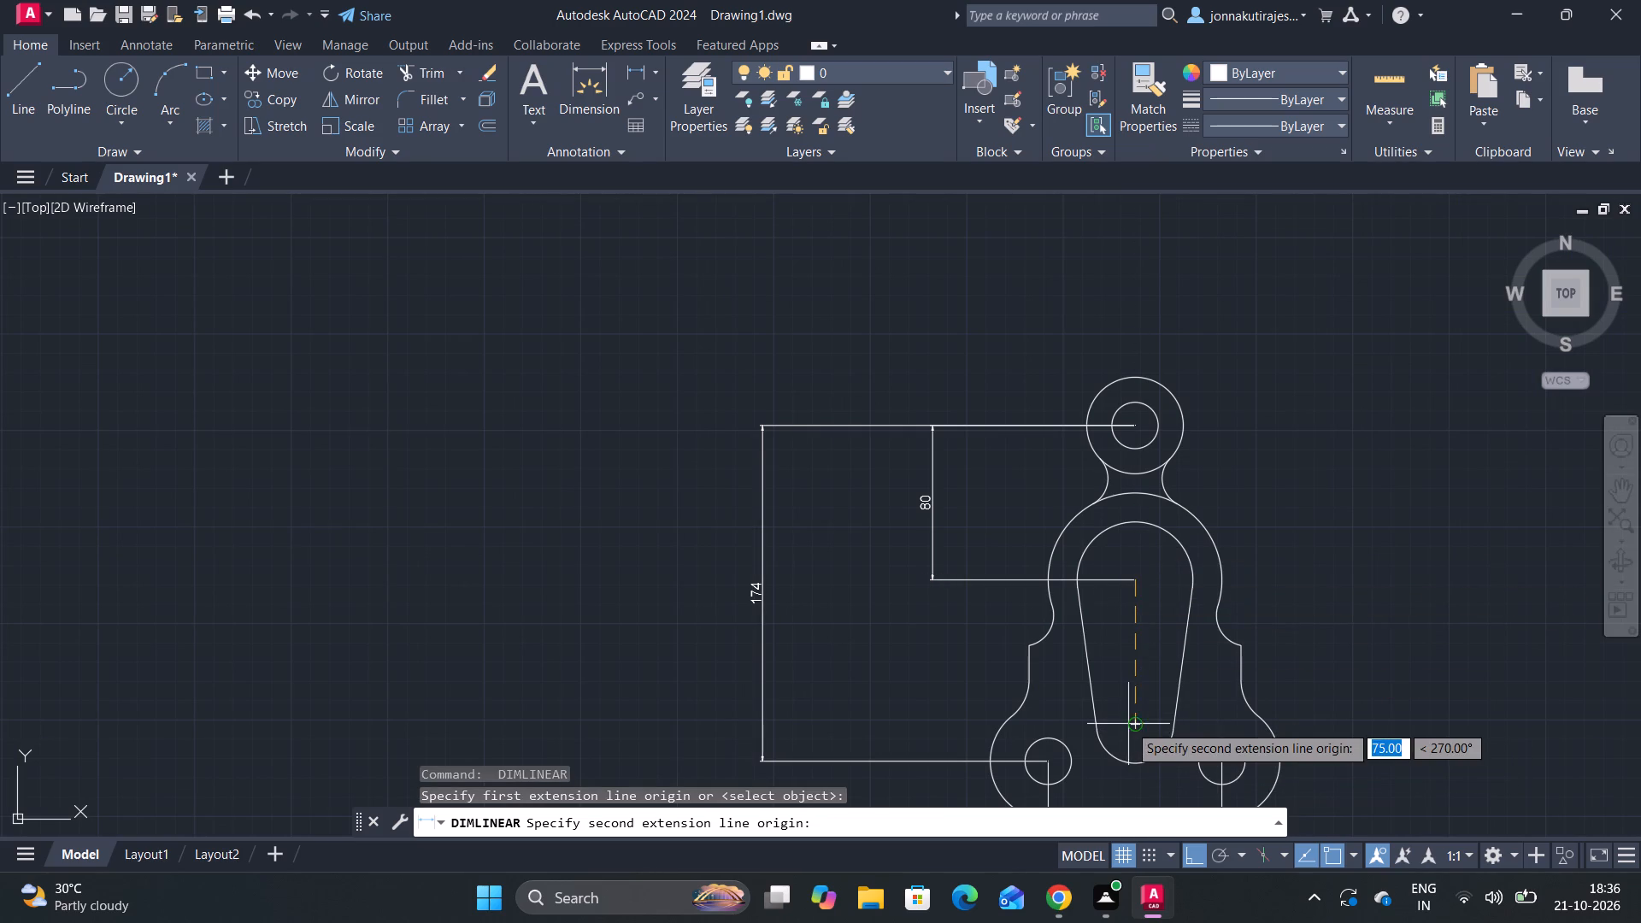
left_click(1138, 721)
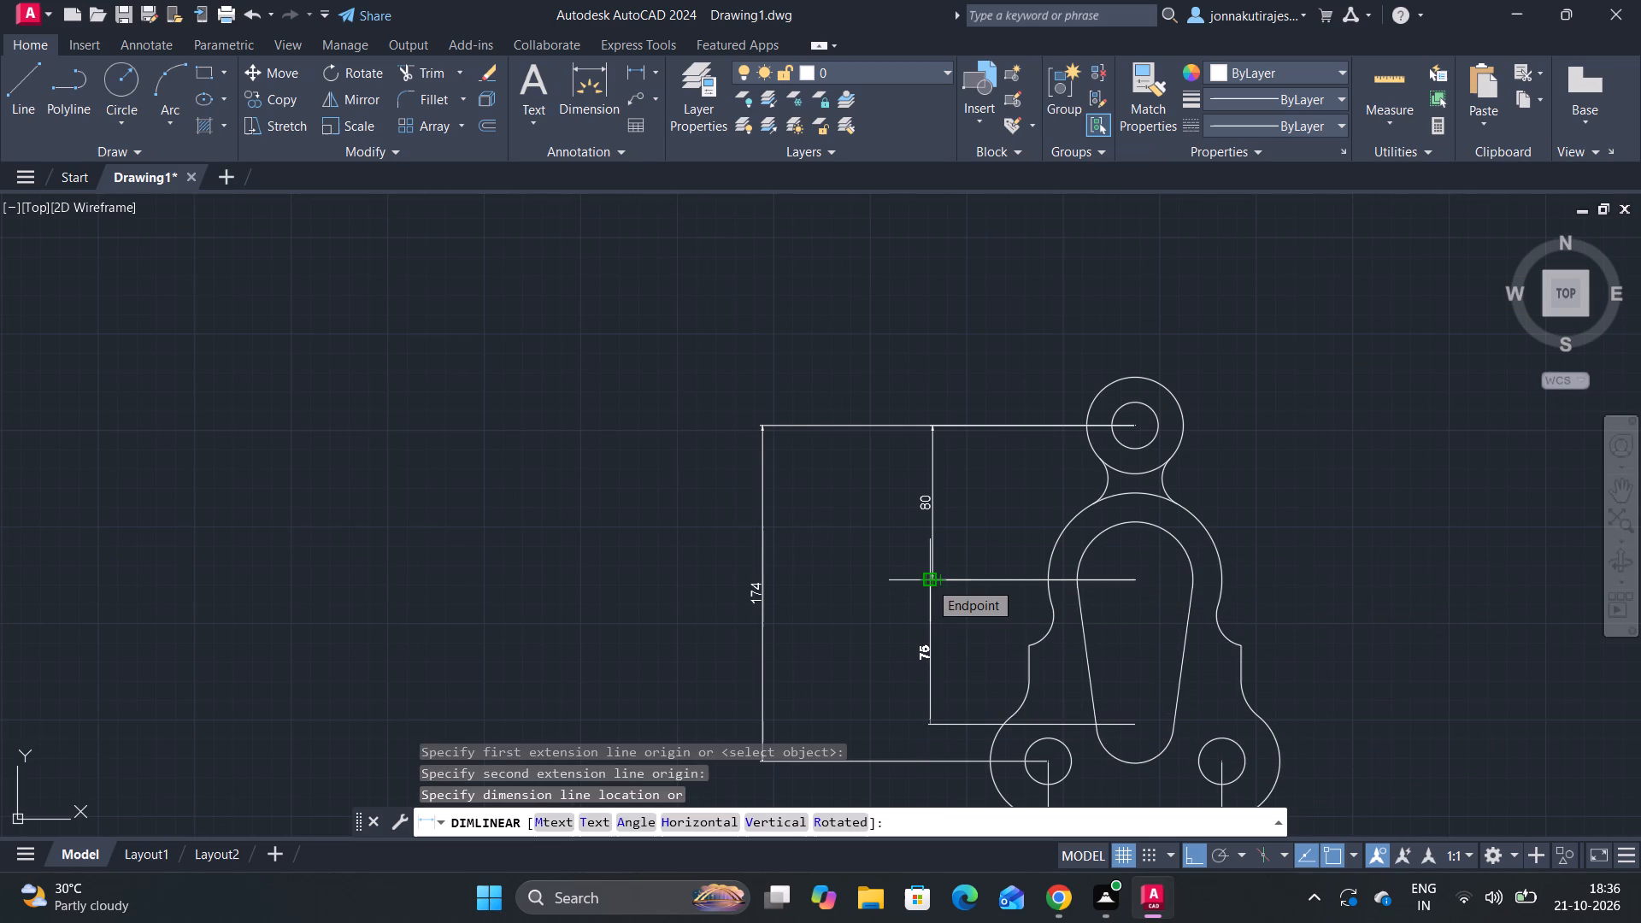
left_click(929, 581)
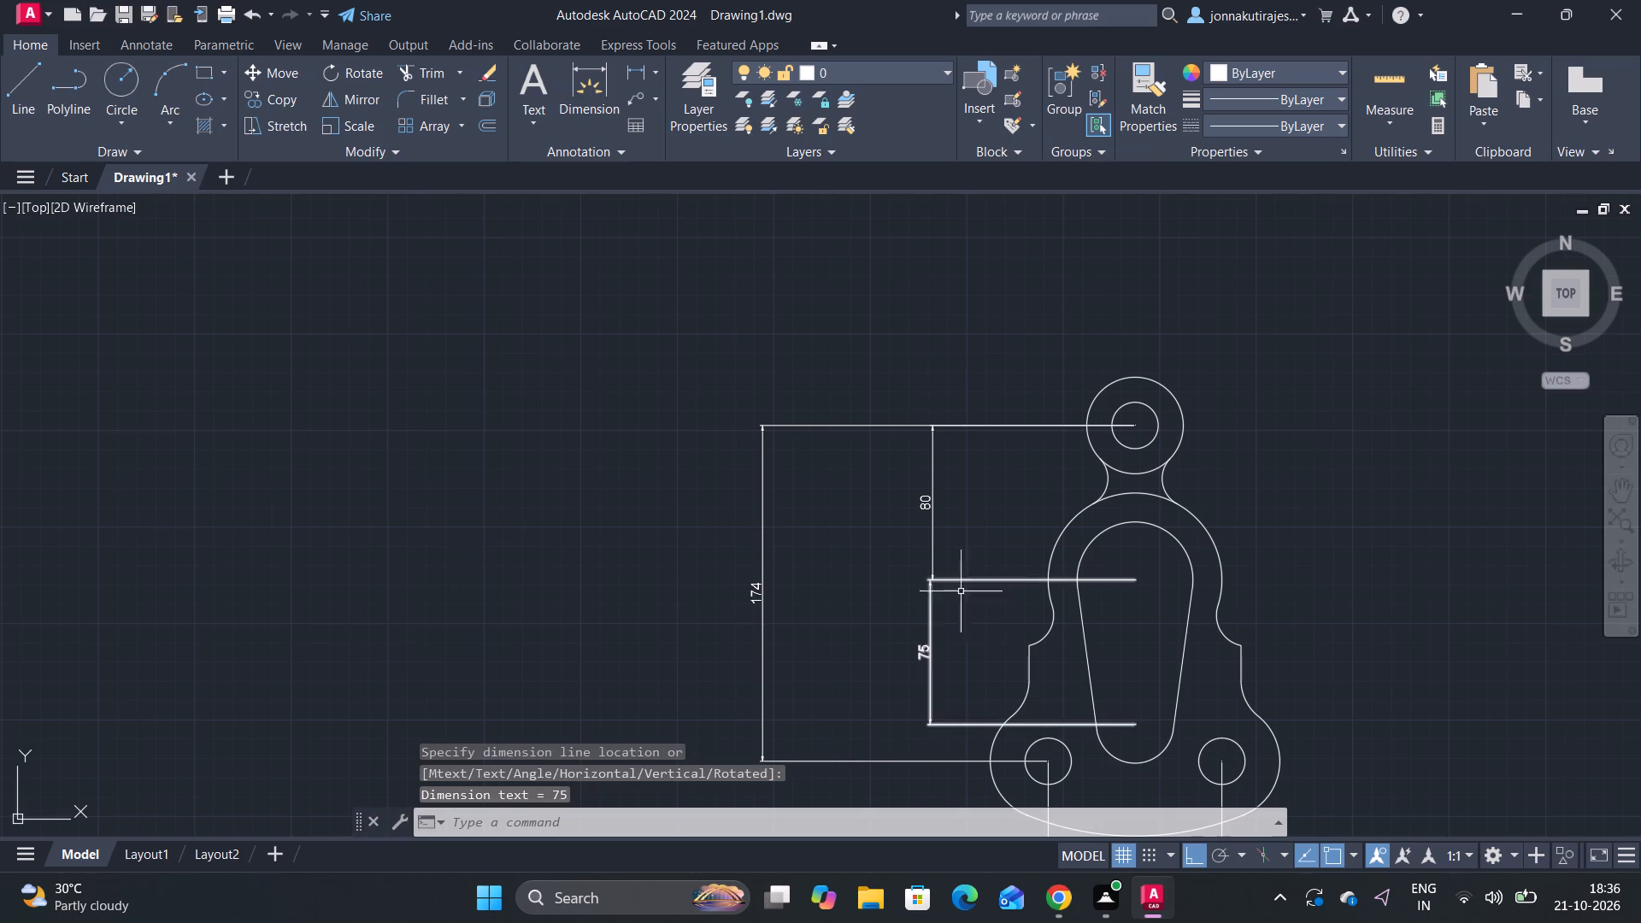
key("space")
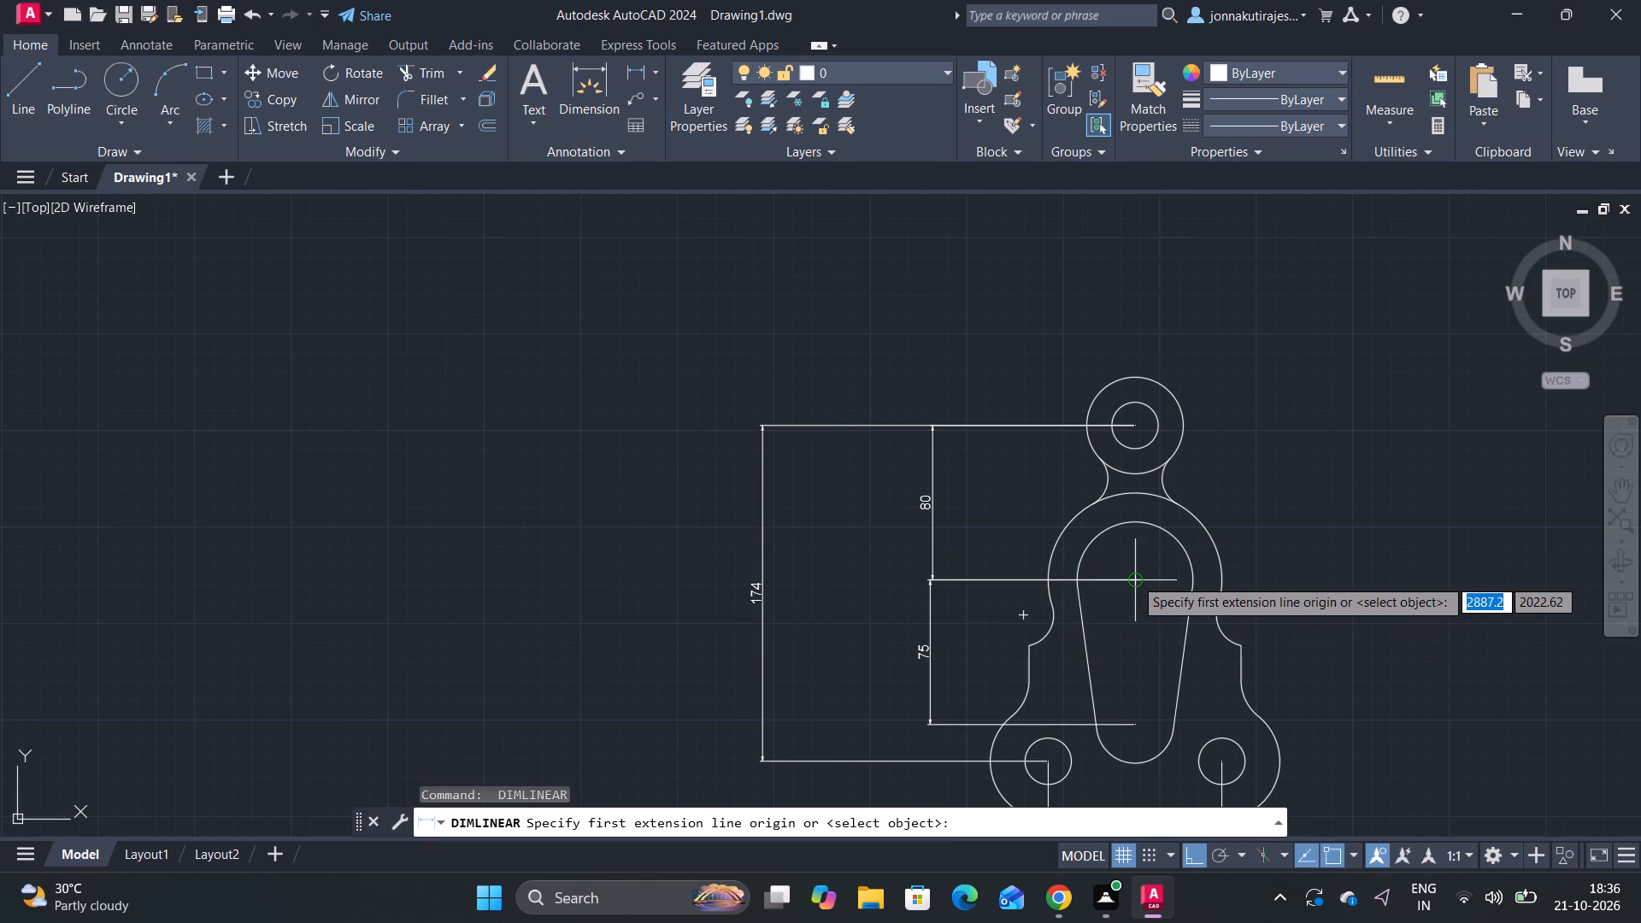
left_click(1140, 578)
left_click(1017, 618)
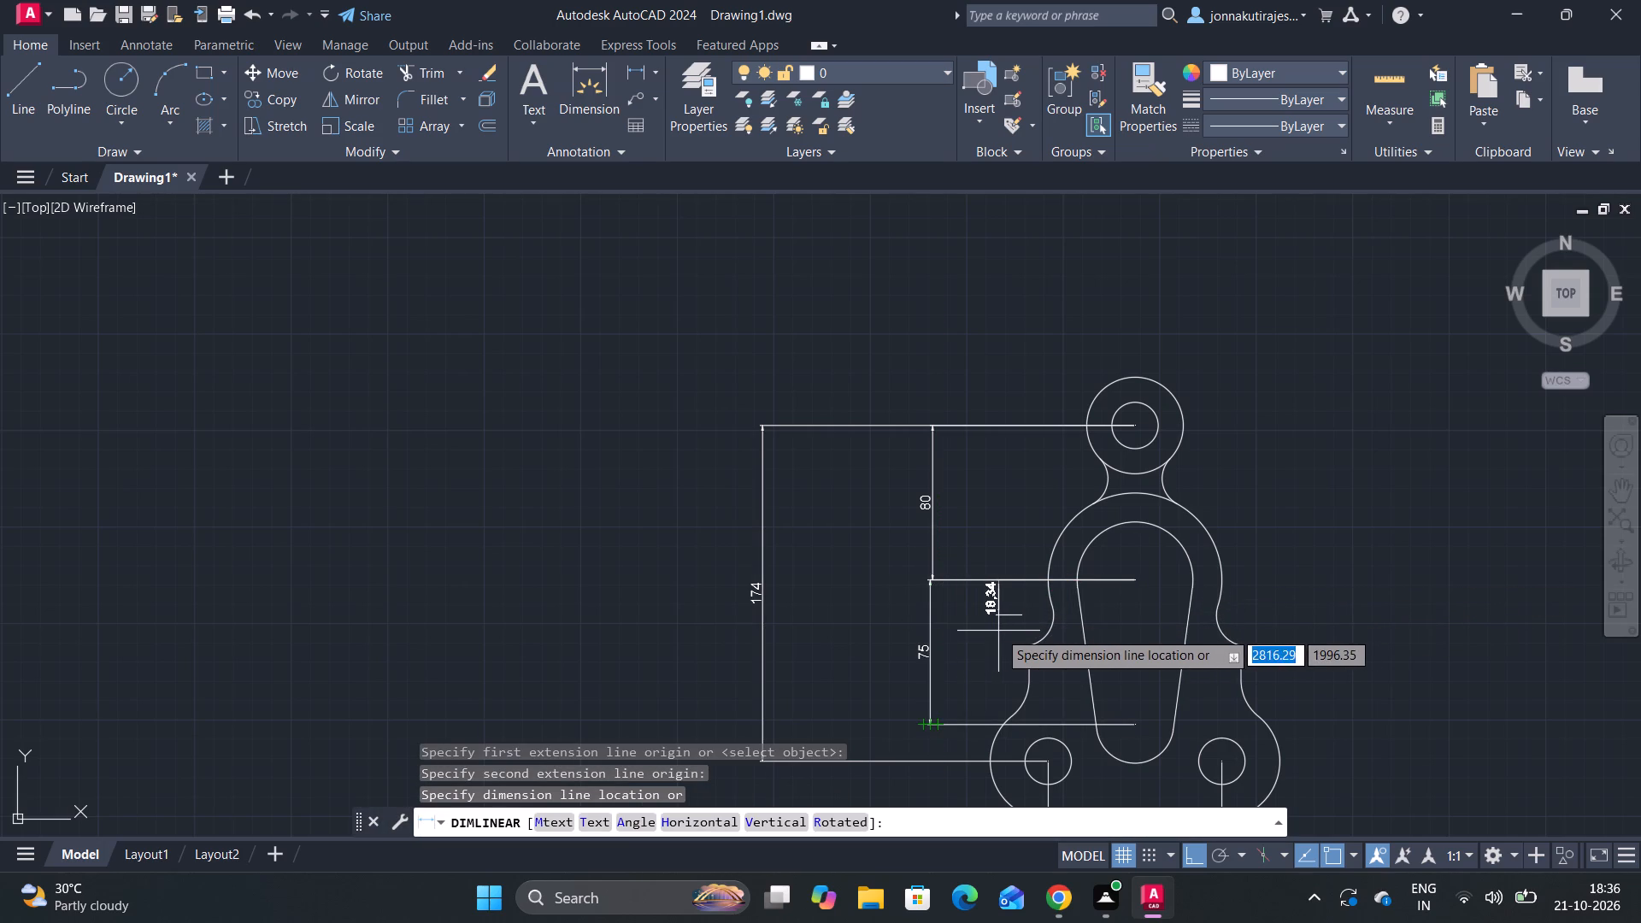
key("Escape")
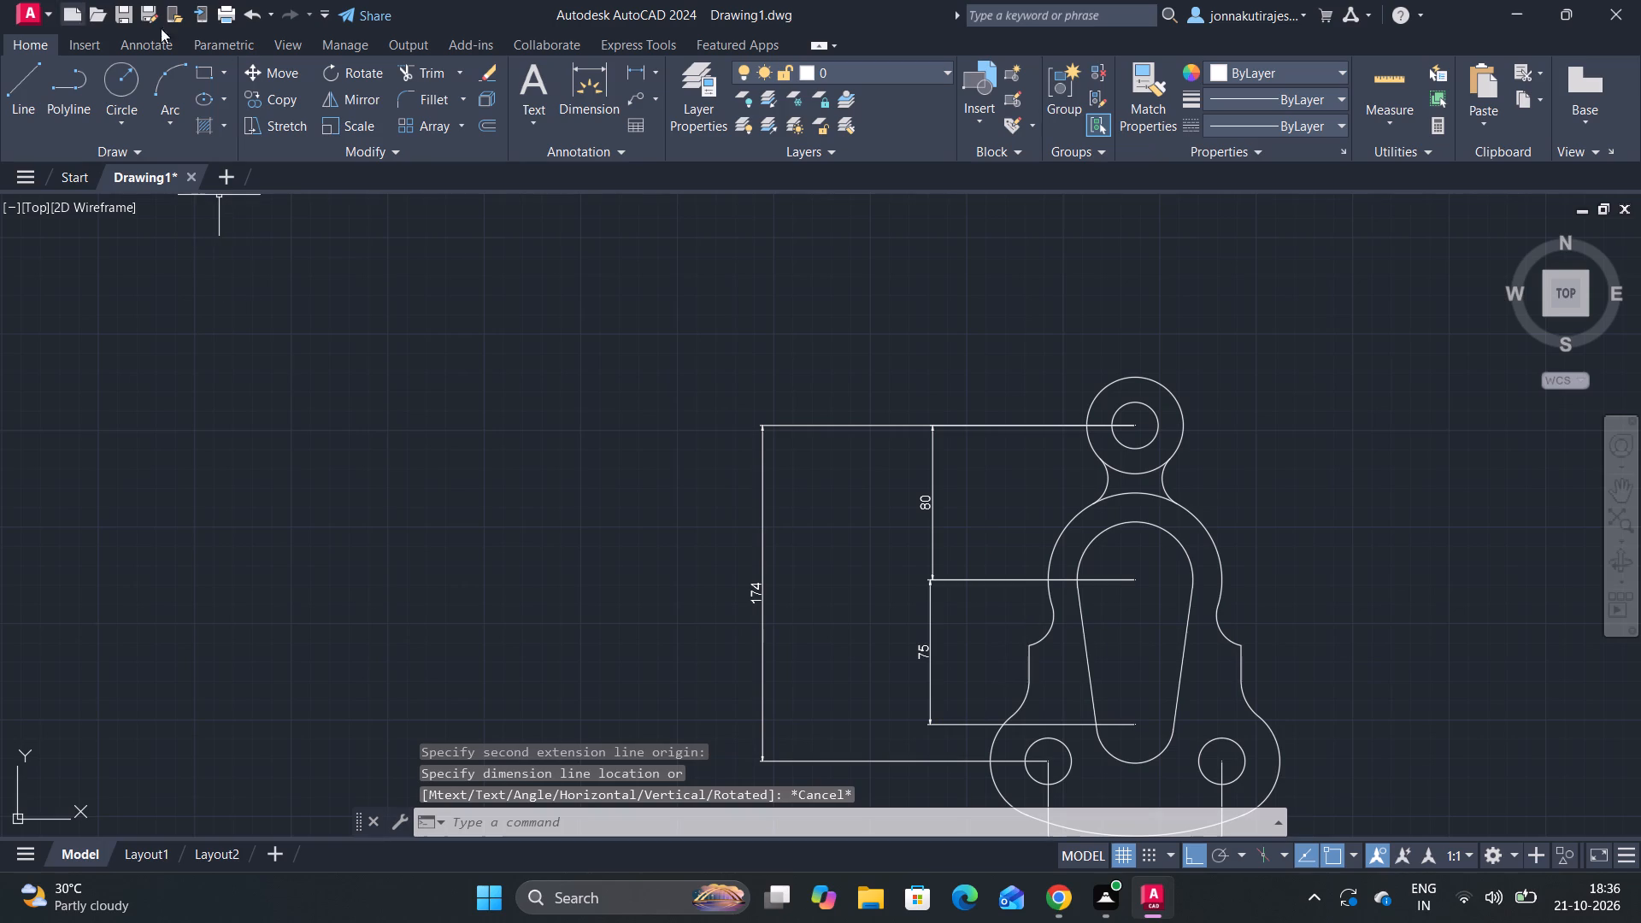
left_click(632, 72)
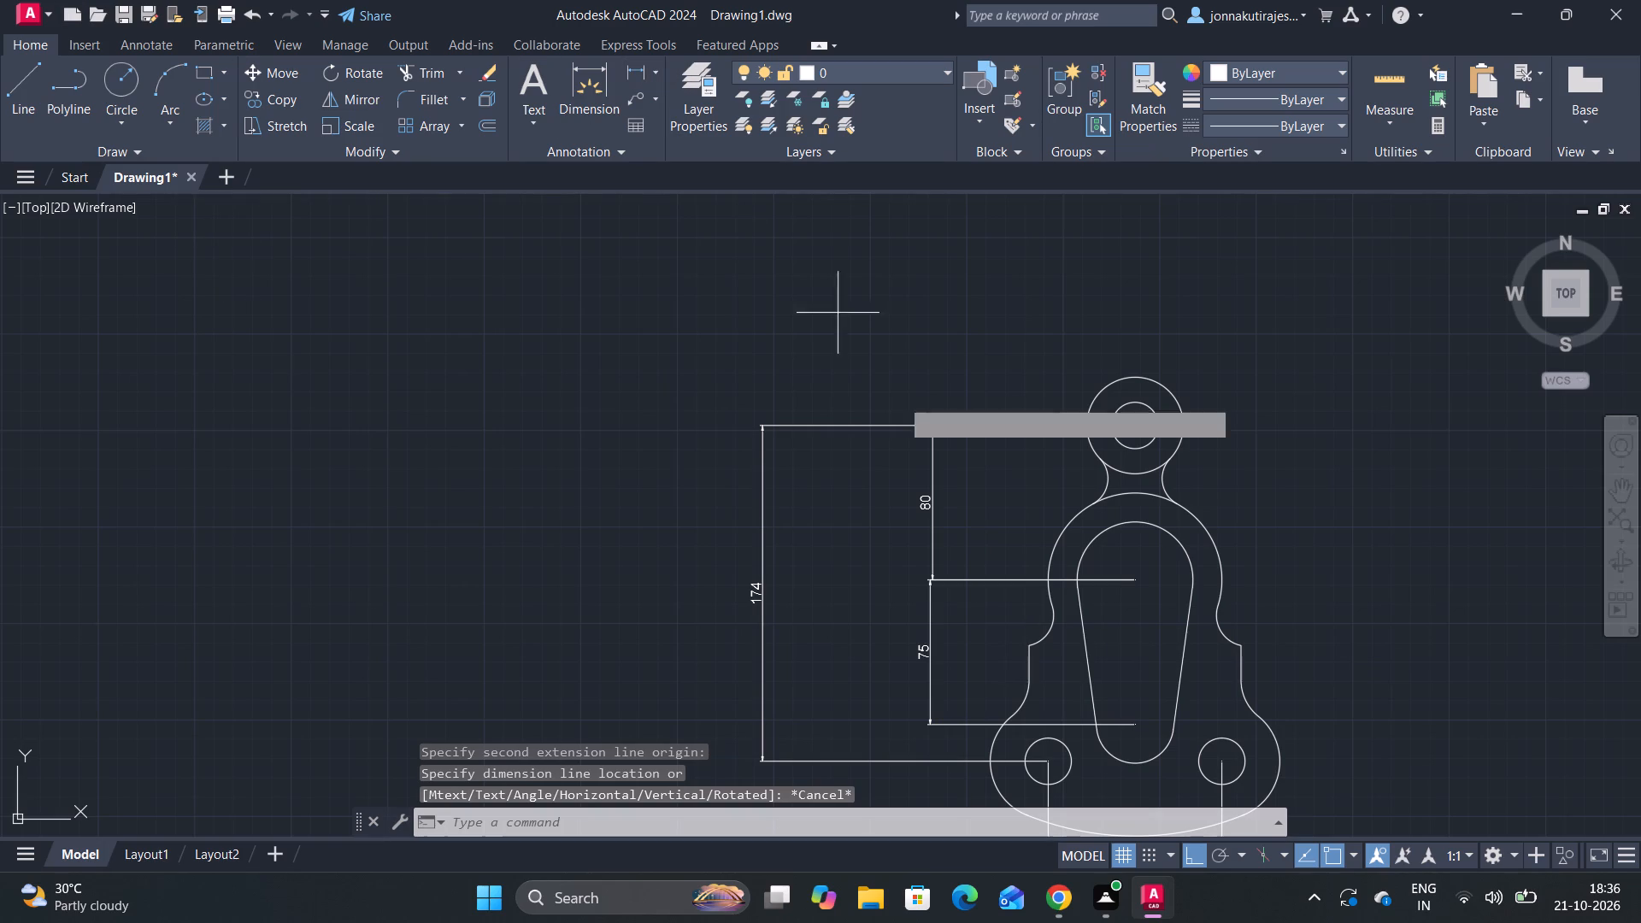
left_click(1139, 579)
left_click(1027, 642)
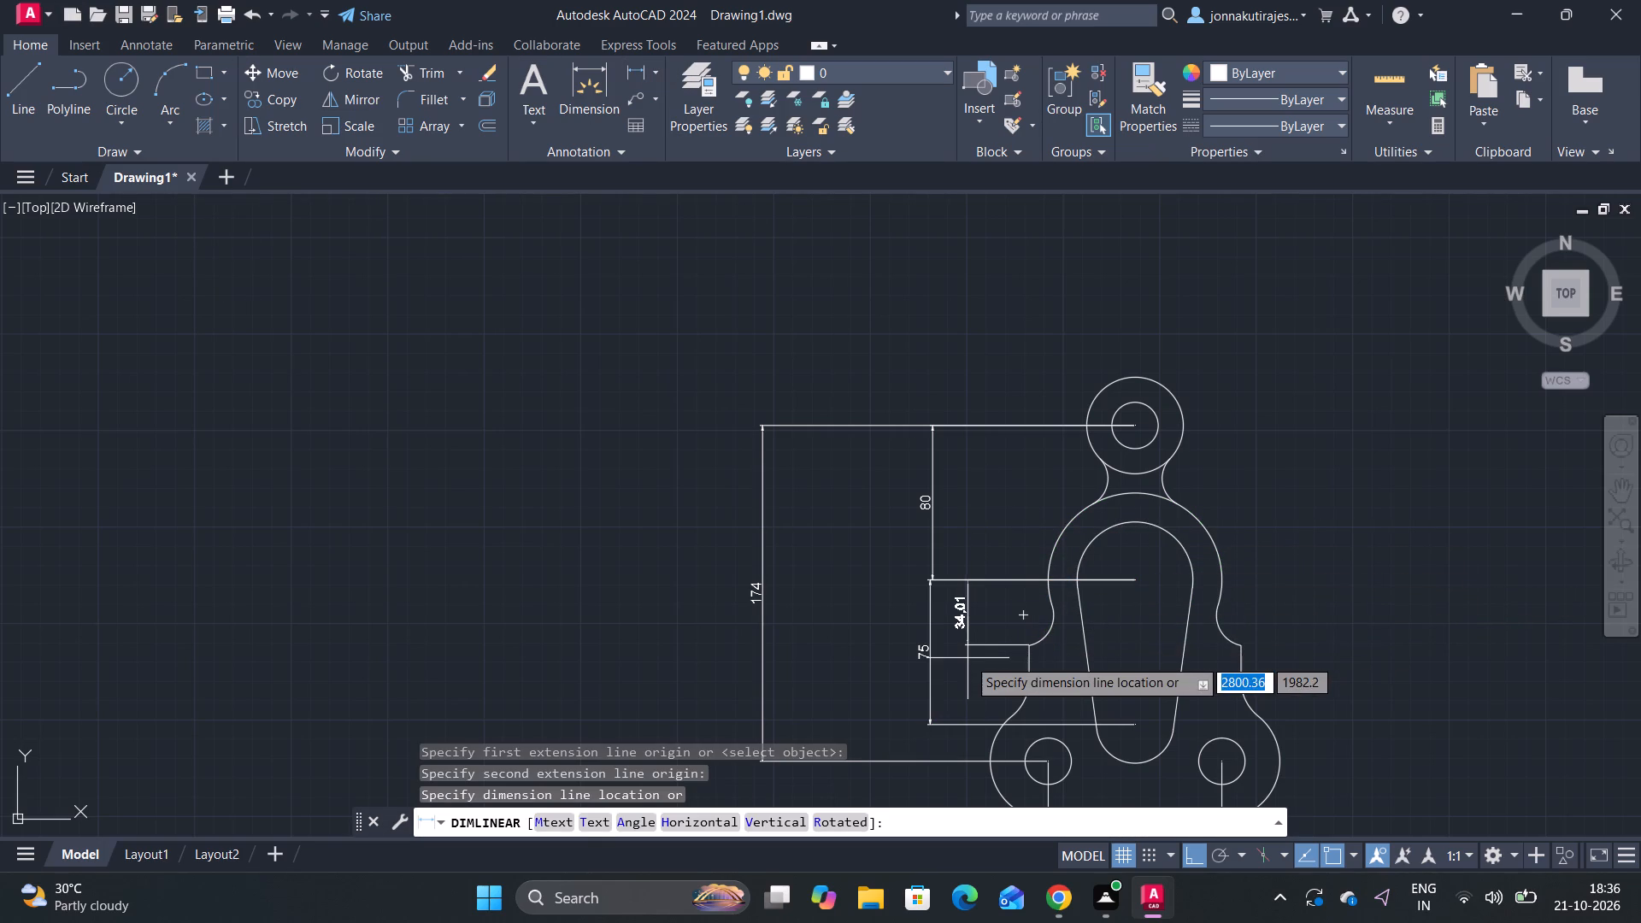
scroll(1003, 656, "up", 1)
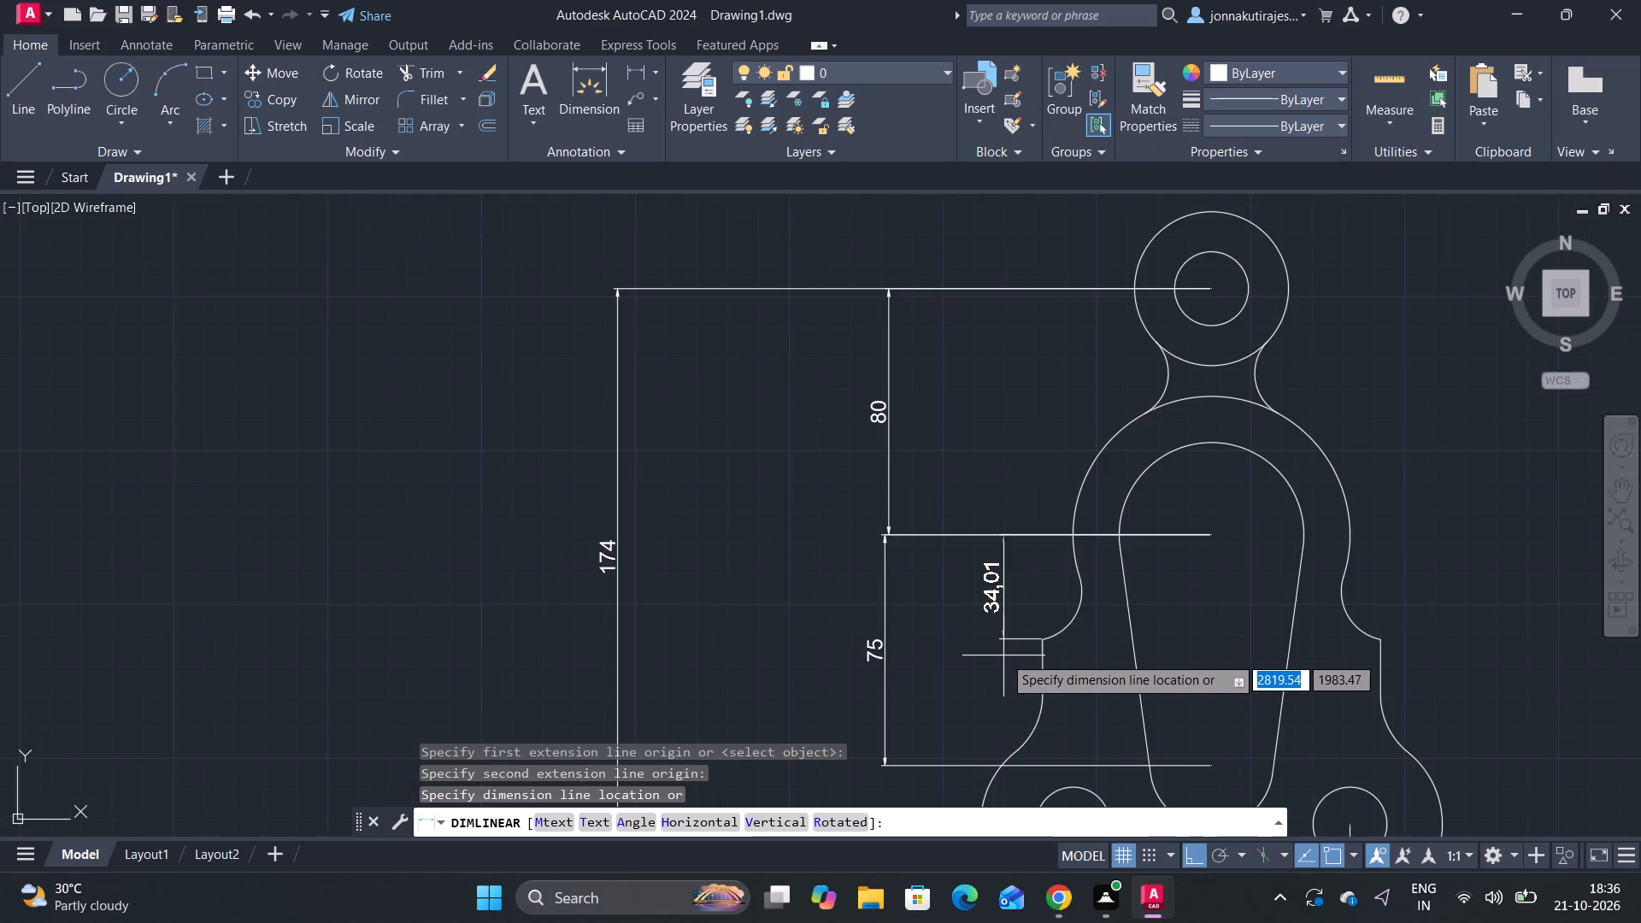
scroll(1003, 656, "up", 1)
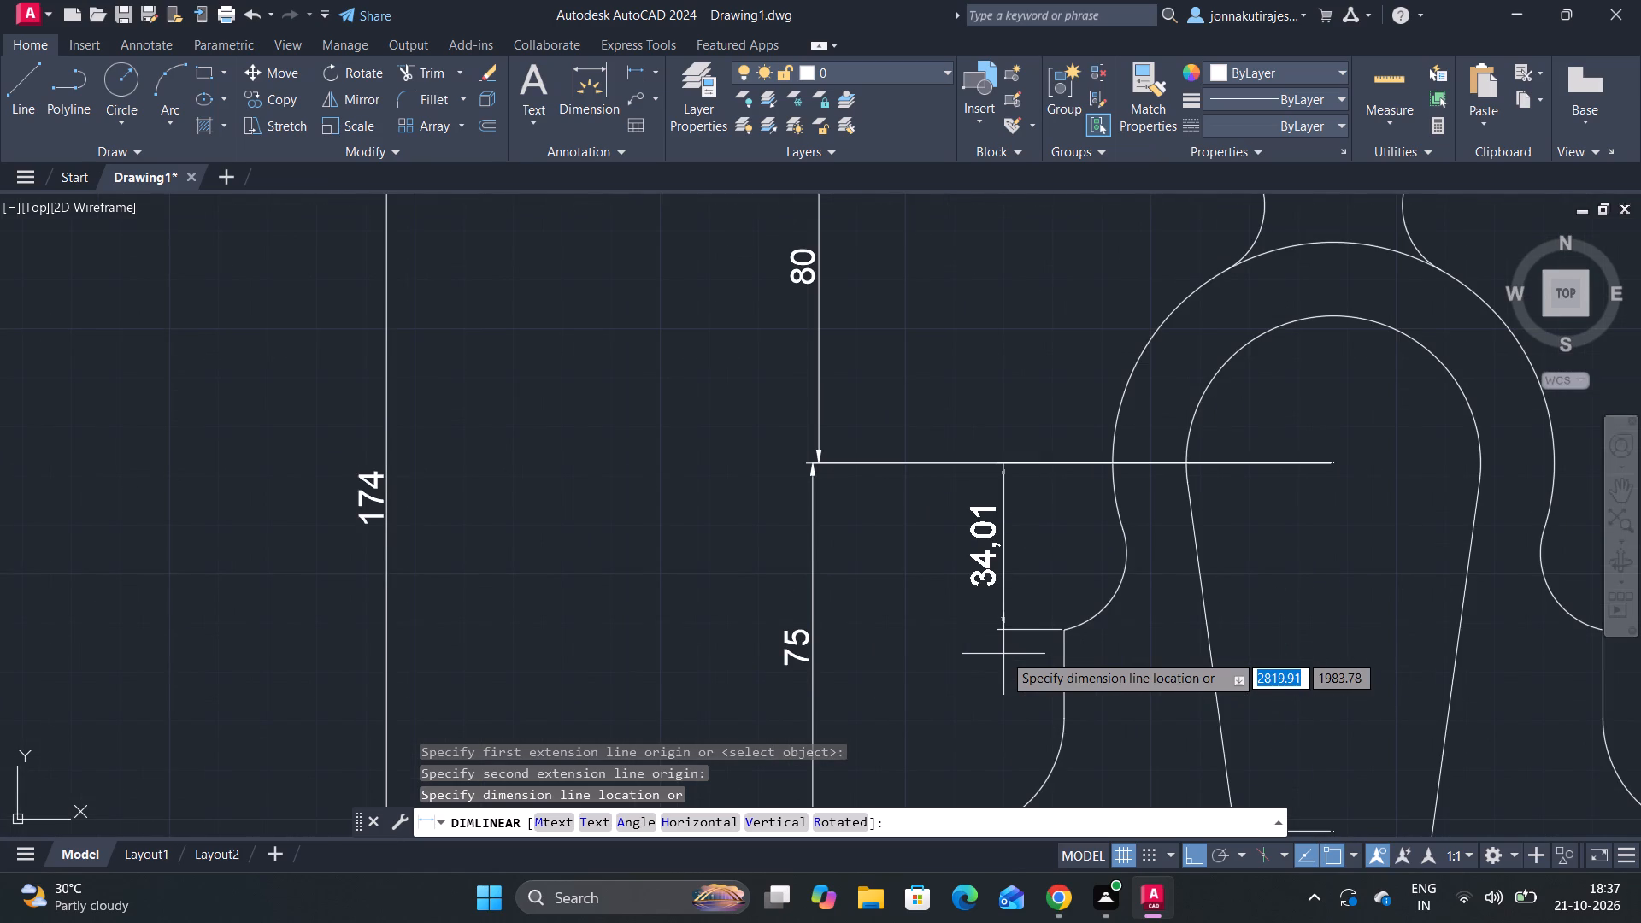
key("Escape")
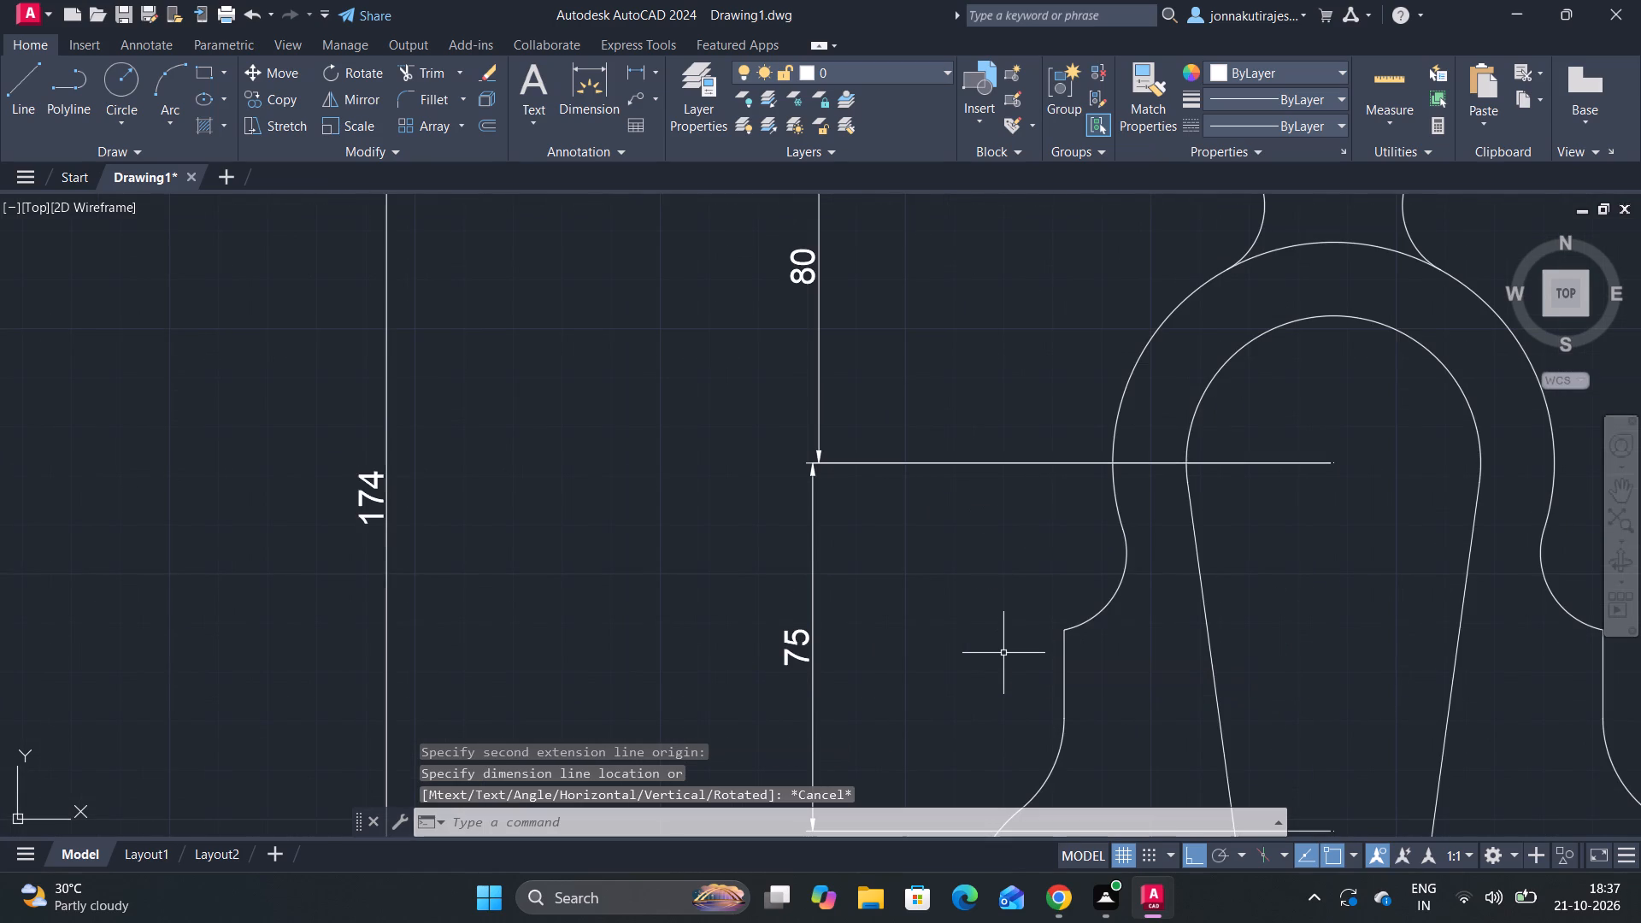
Stretch the slot's centre-to-centre dimension line so that it lines up exactly with the 80 dimension line above it.
scroll(1003, 653, "down", 2)
middle_click_drag(1004, 650, 1009, 601)
scroll(926, 532, "up", 3)
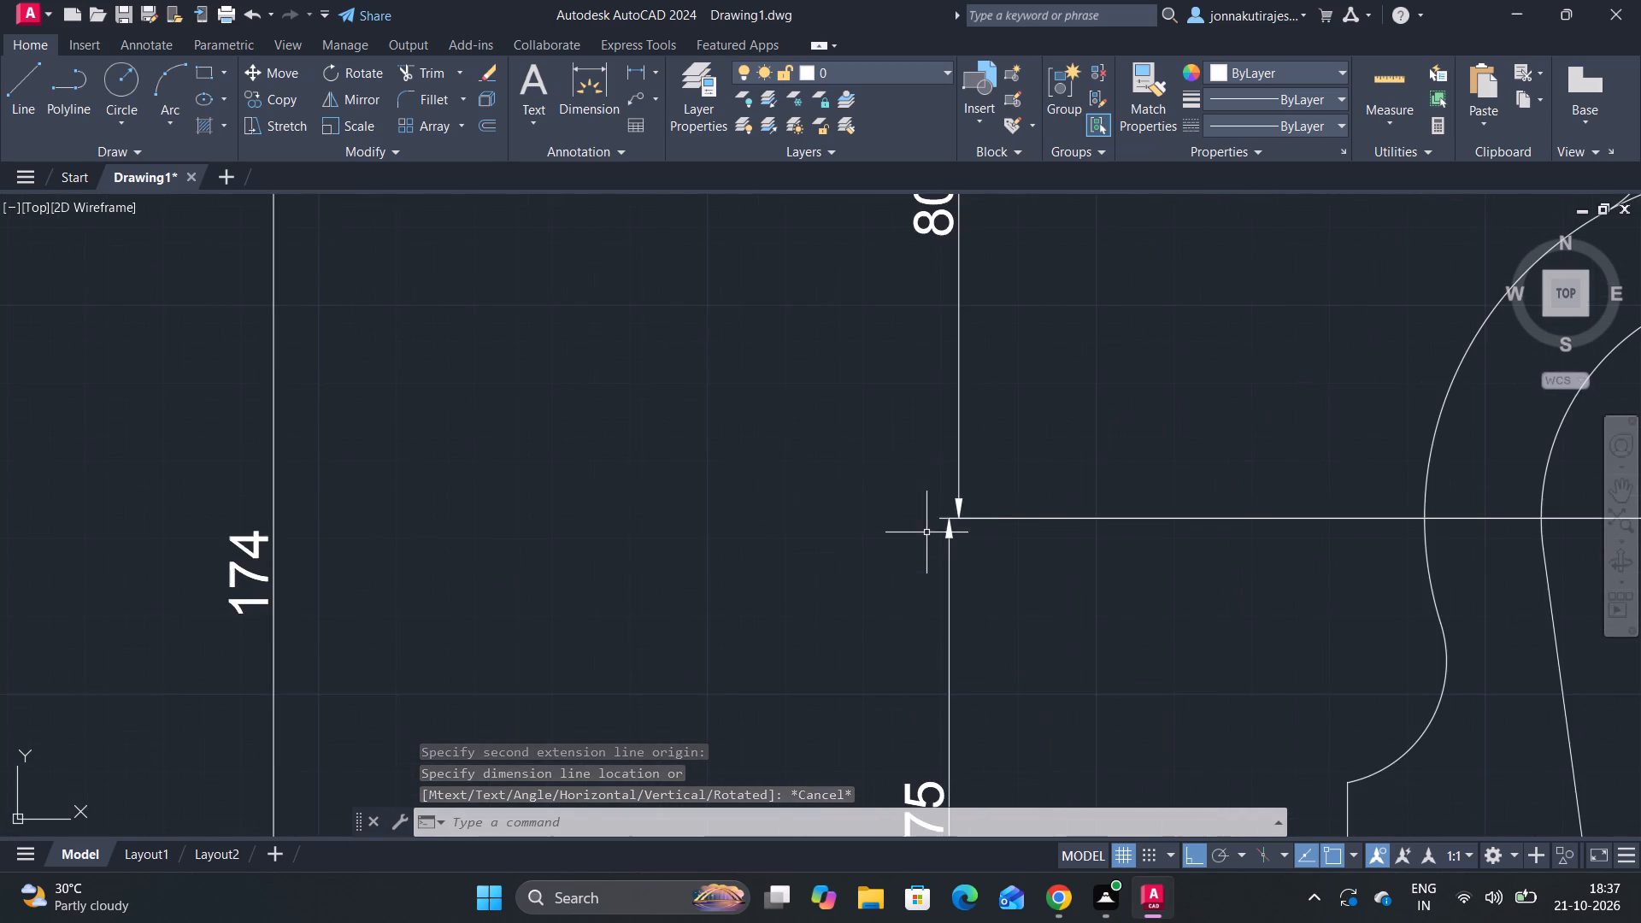
left_click(949, 532)
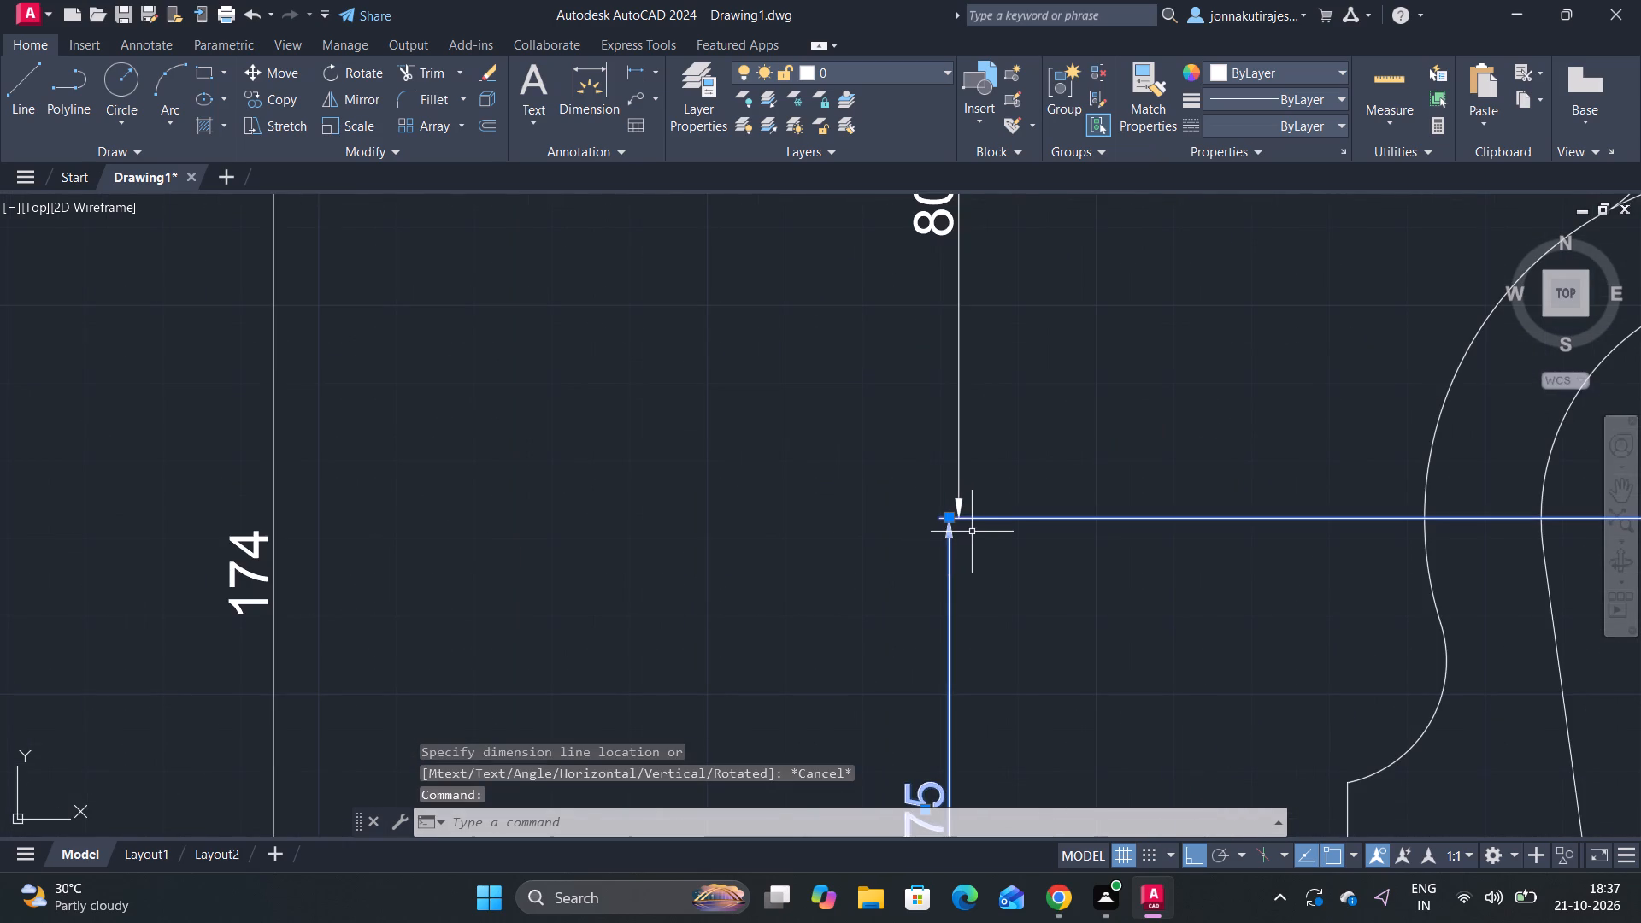
left_click(949, 517)
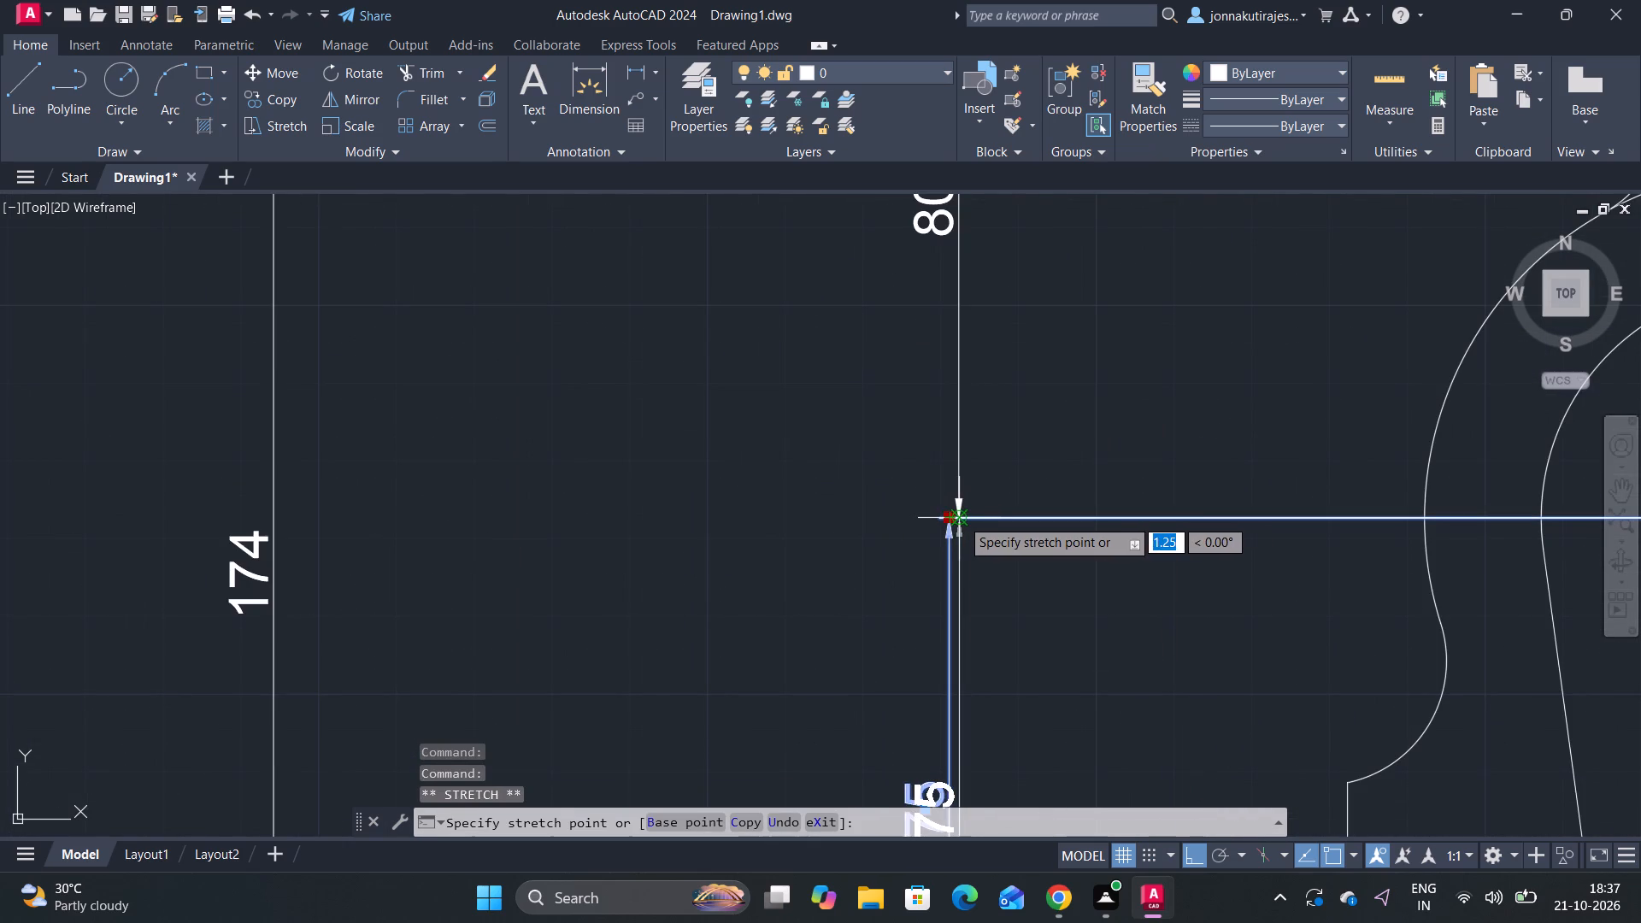
left_click(962, 516)
key("Escape")
scroll(999, 563, "down", 3)
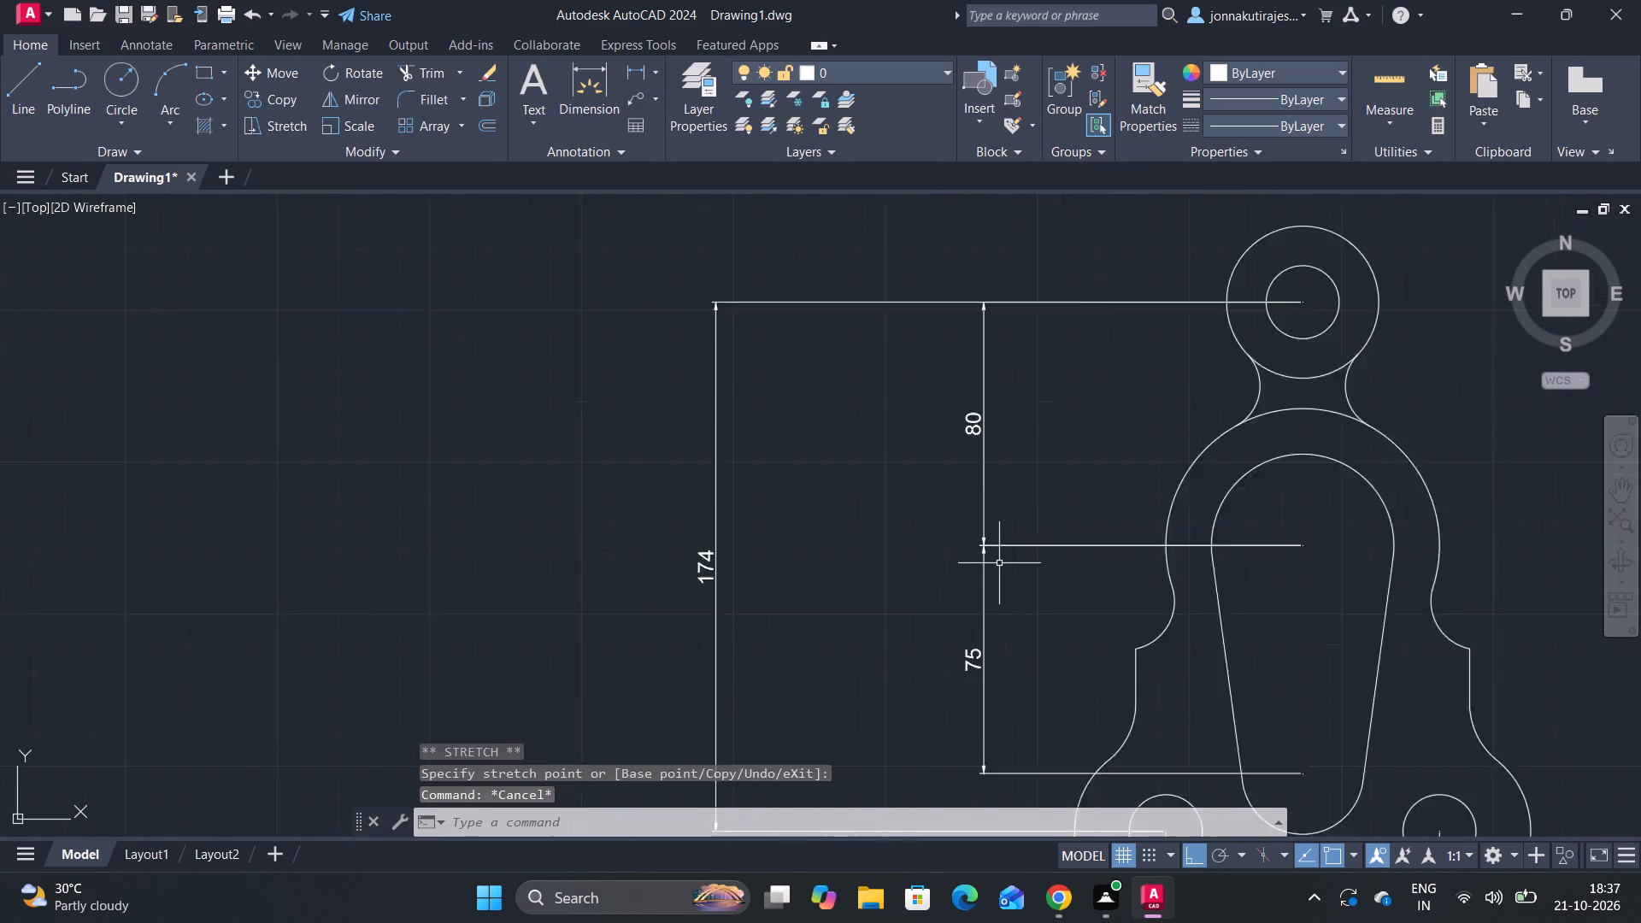
middle_click_drag(1163, 645, 1080, 600)
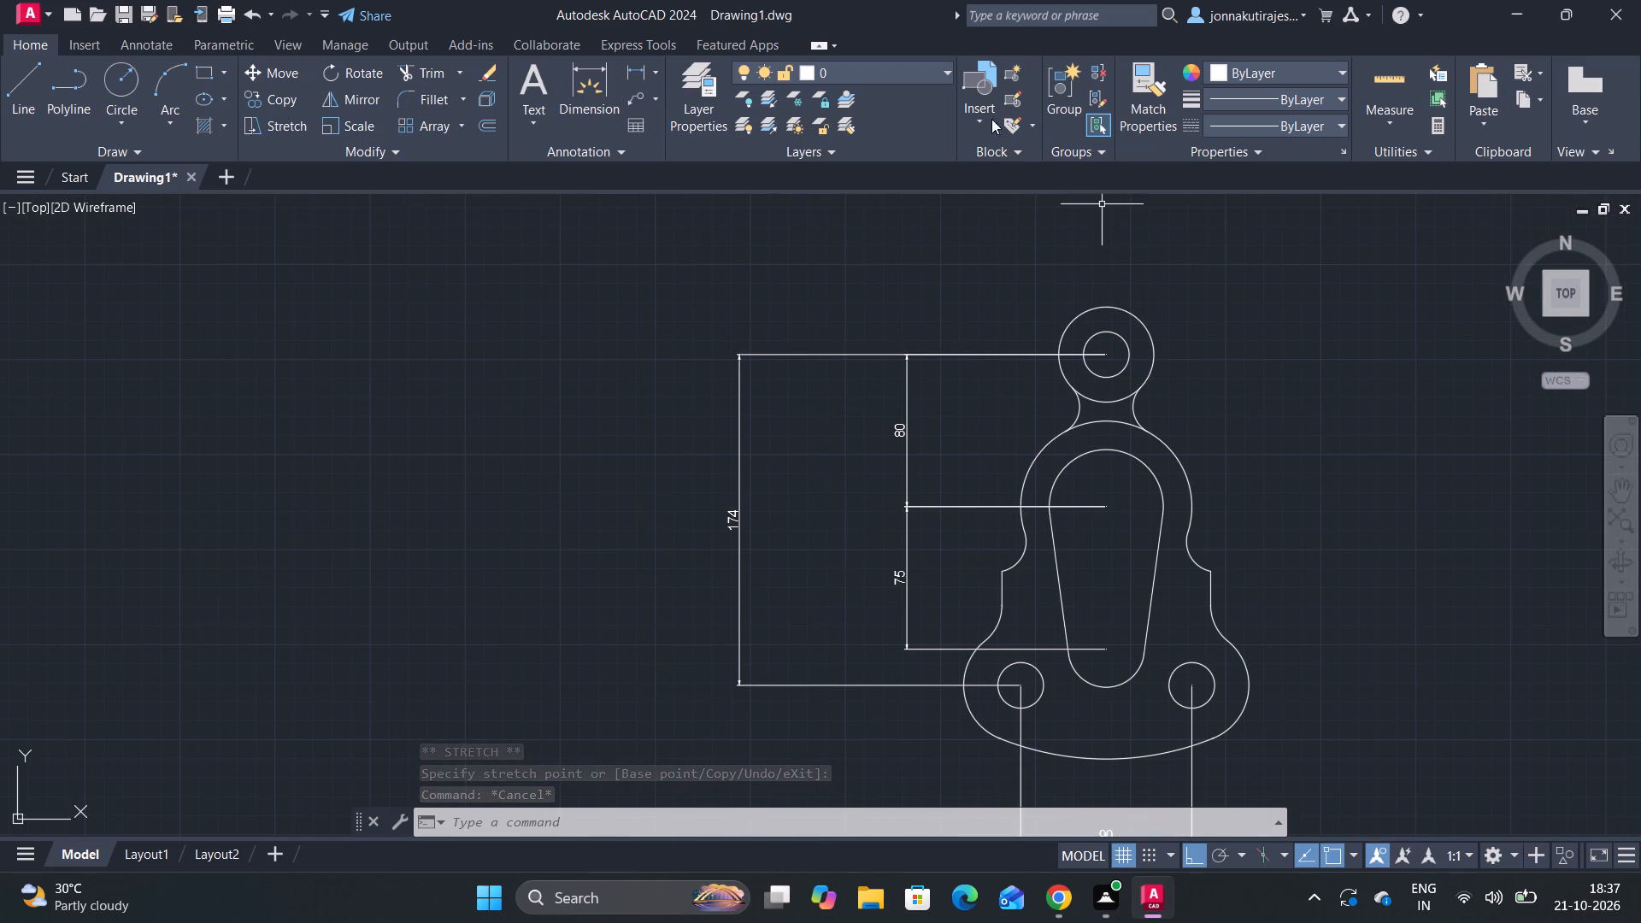
Trim away the lower arc of the top outer circle between the two neck fillets.
left_click(411, 62)
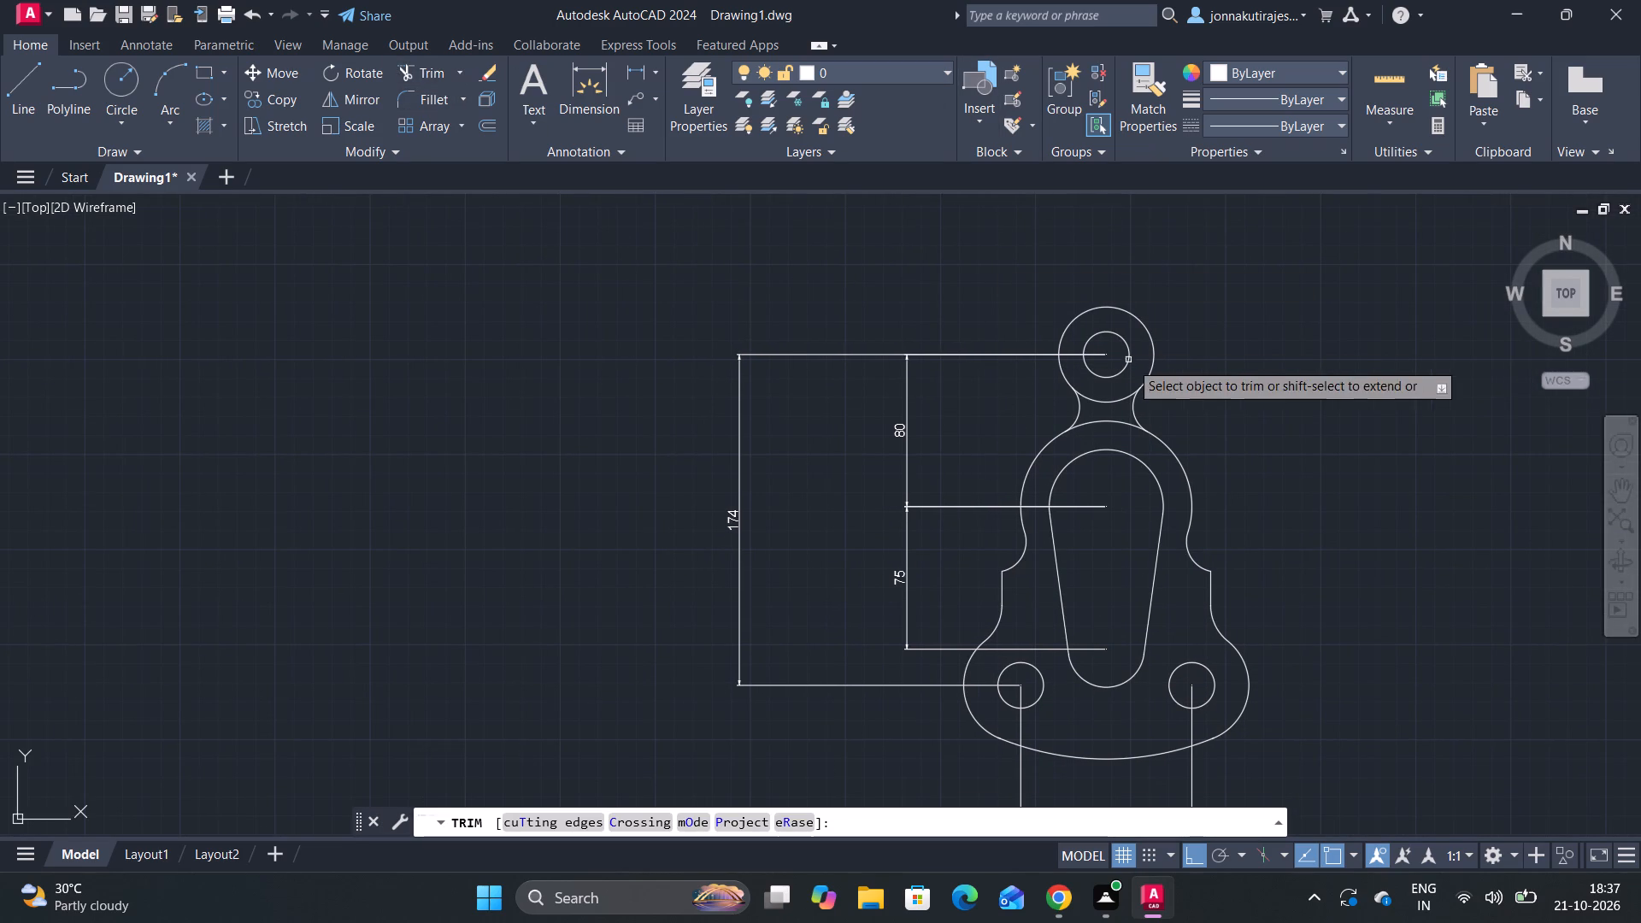
left_click(1115, 402)
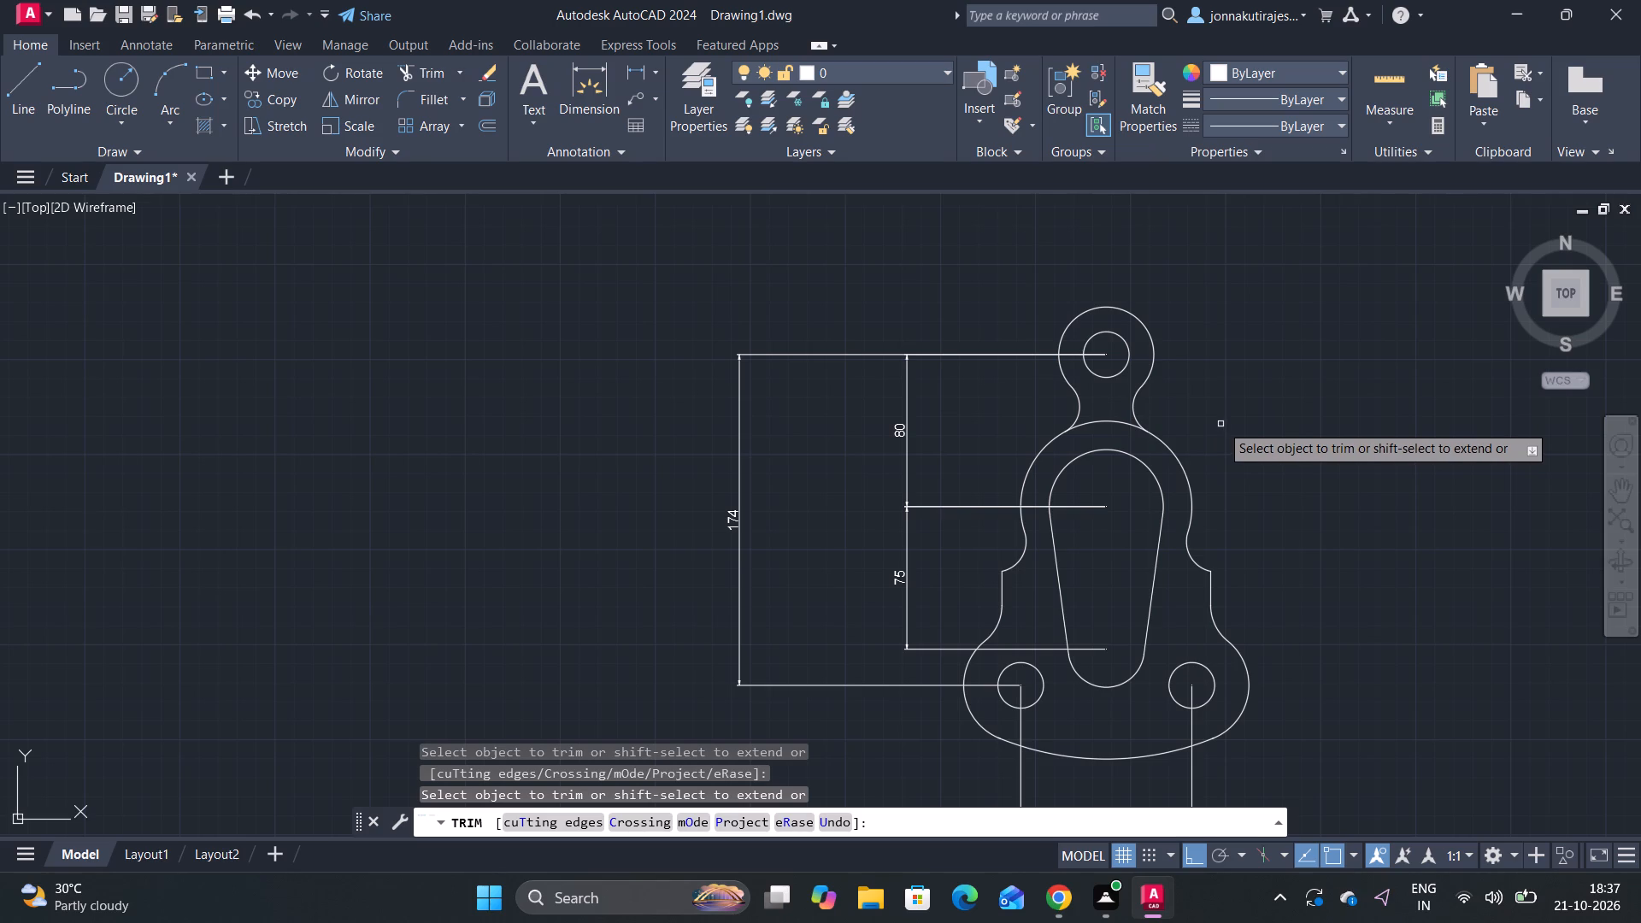
key("Escape")
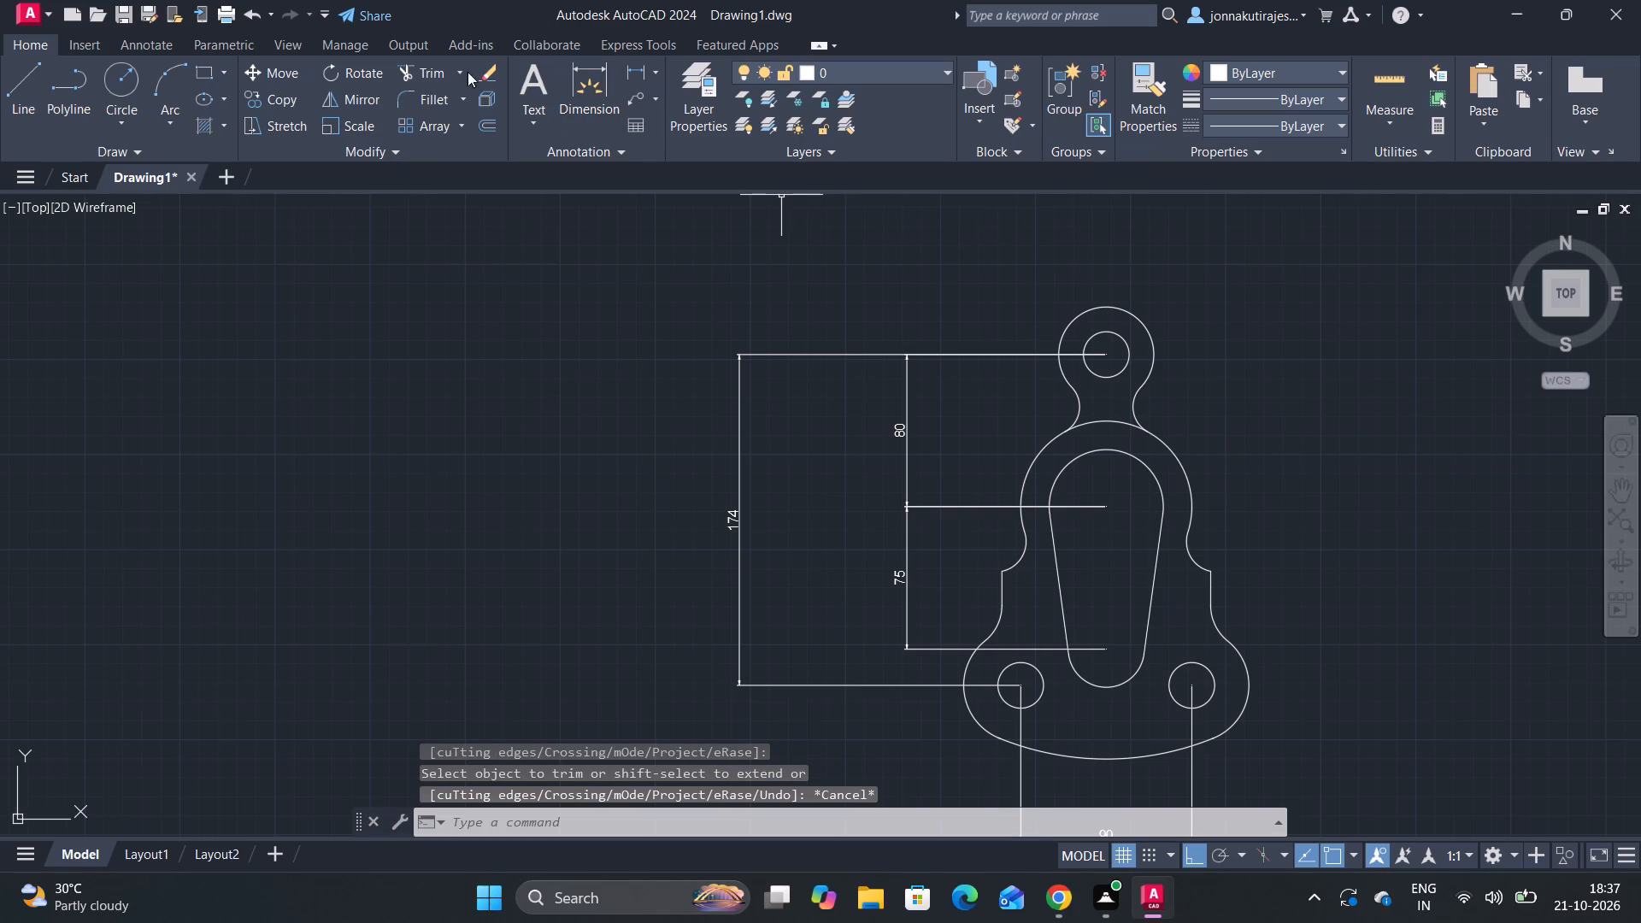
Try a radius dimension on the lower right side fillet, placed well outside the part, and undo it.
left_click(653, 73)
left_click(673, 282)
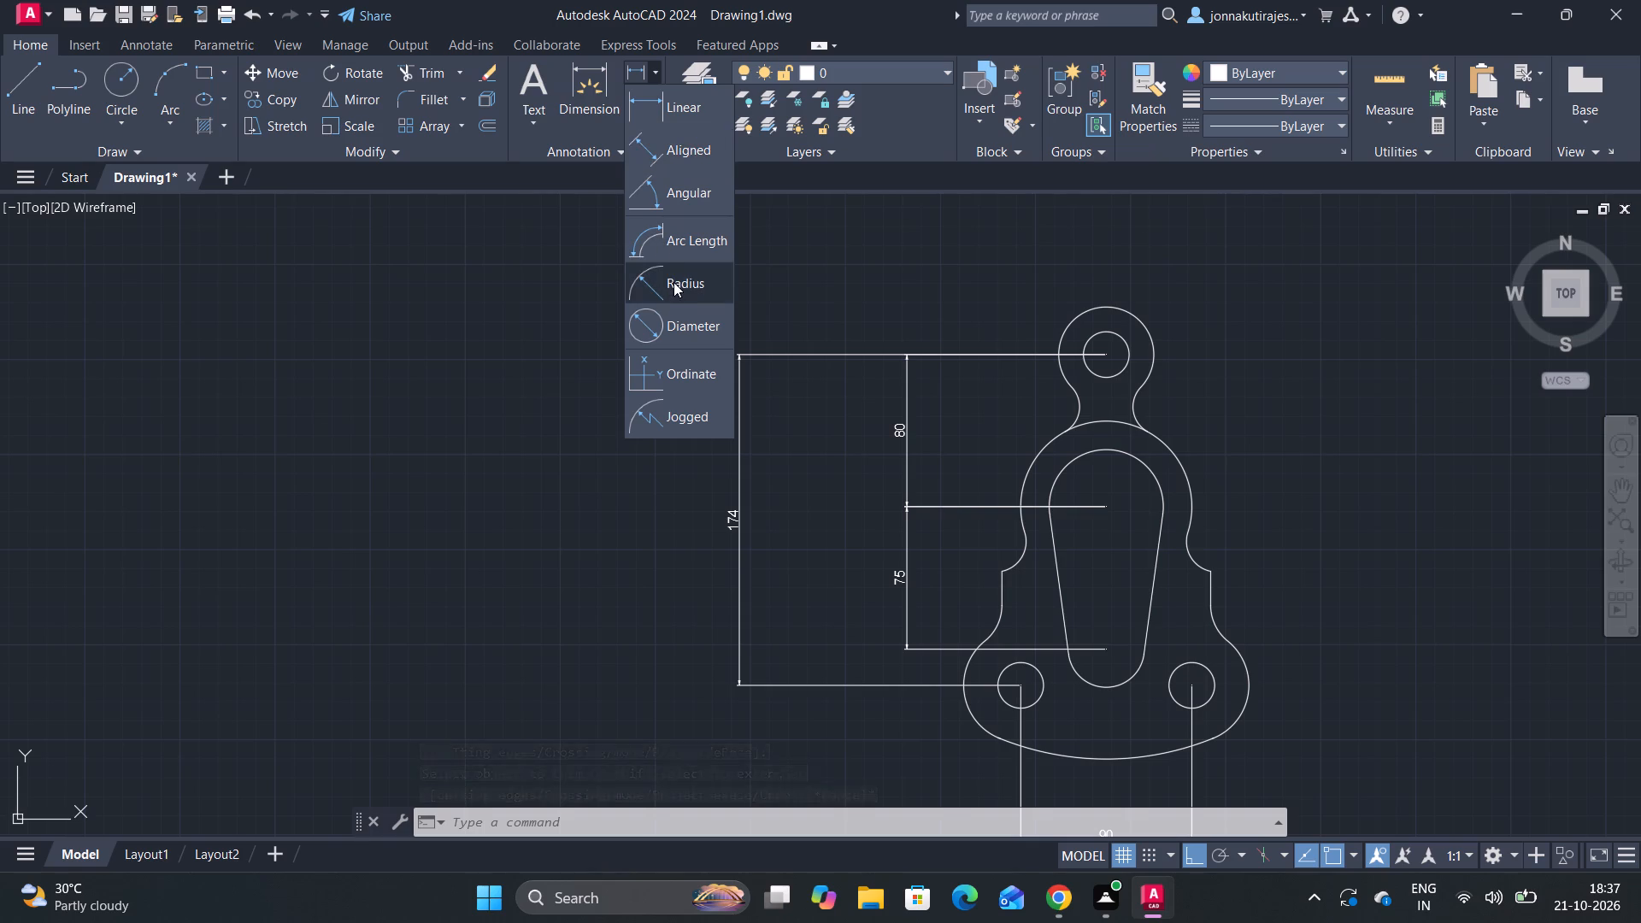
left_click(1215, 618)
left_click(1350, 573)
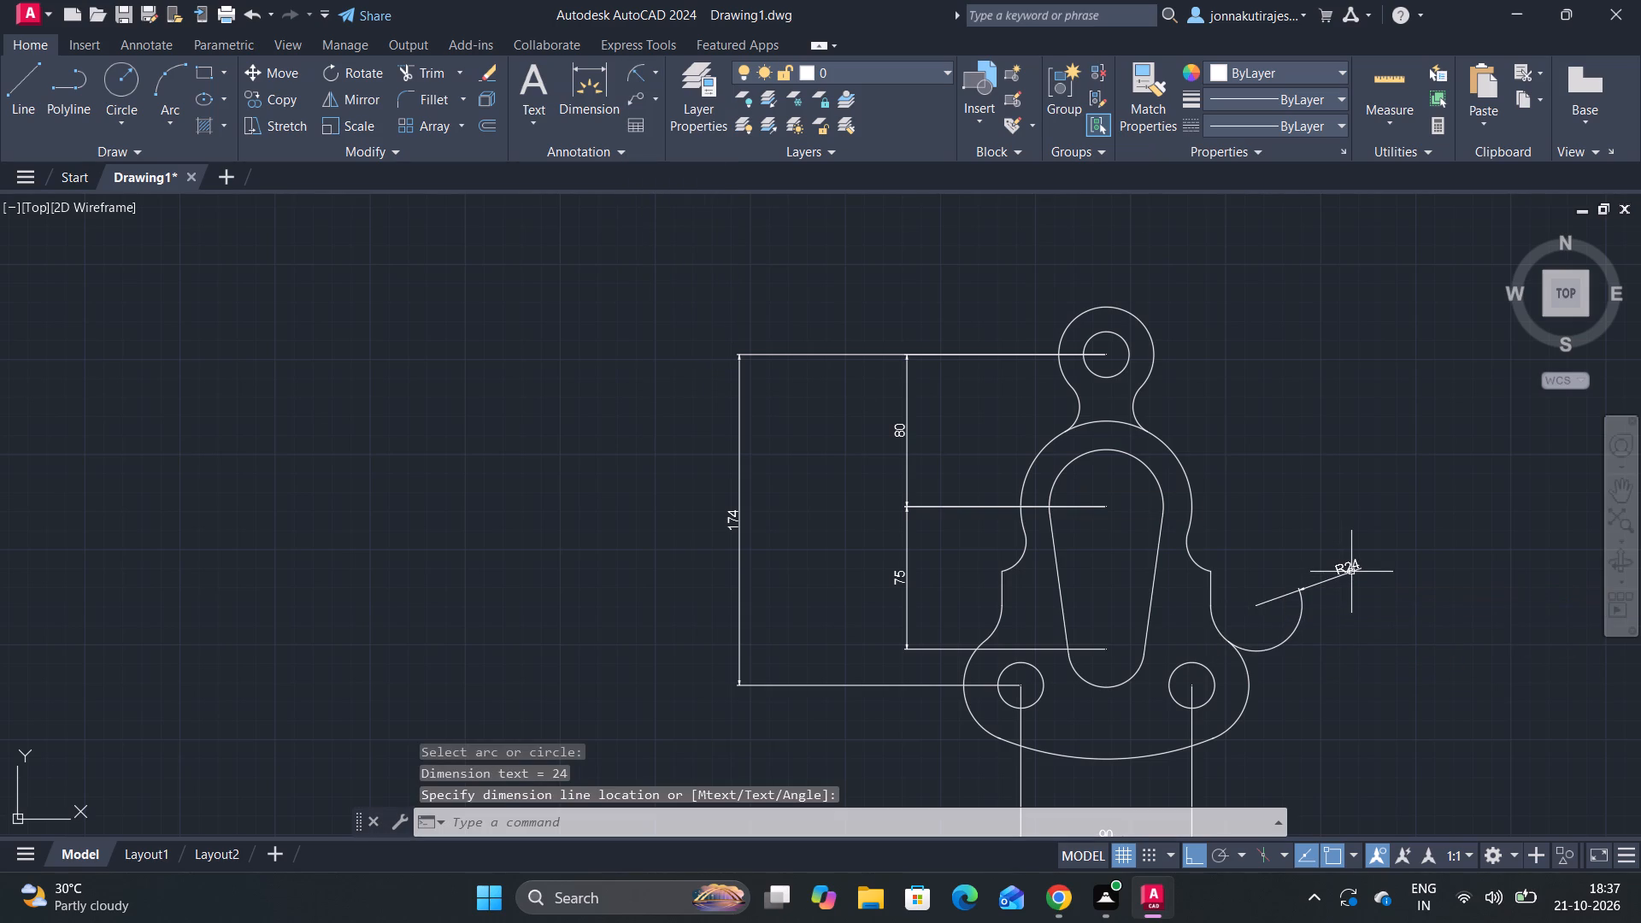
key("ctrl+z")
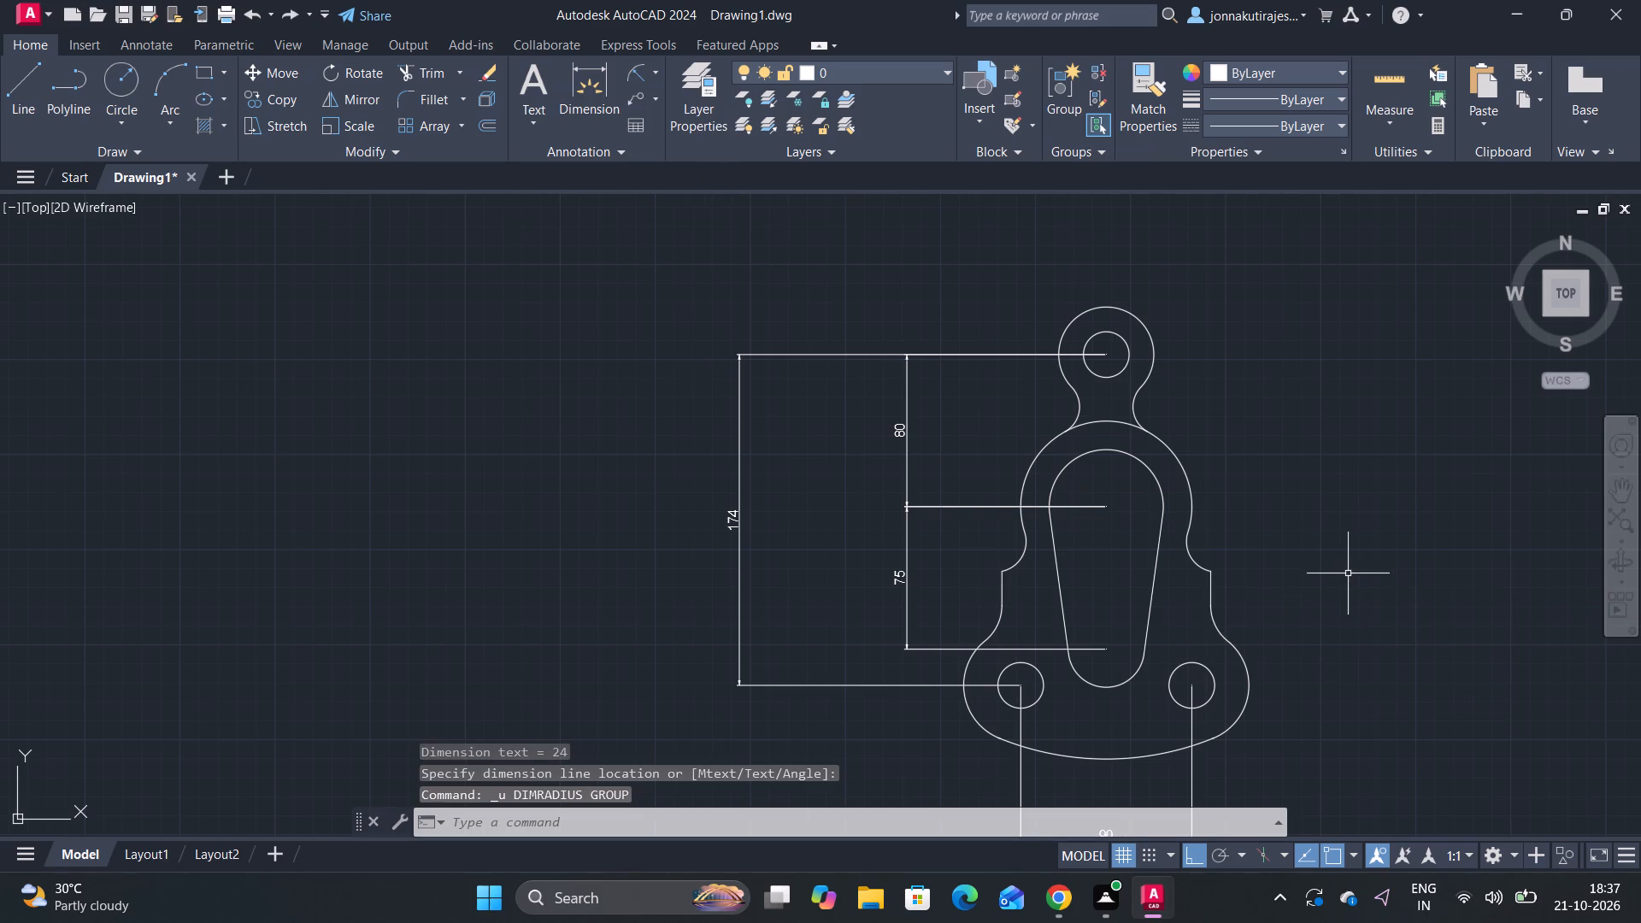
Add radius dimensions to the part's right-hand lower side fillet, the fillet above it and the neck fillet, each placed close to its arc.
left_click(639, 69)
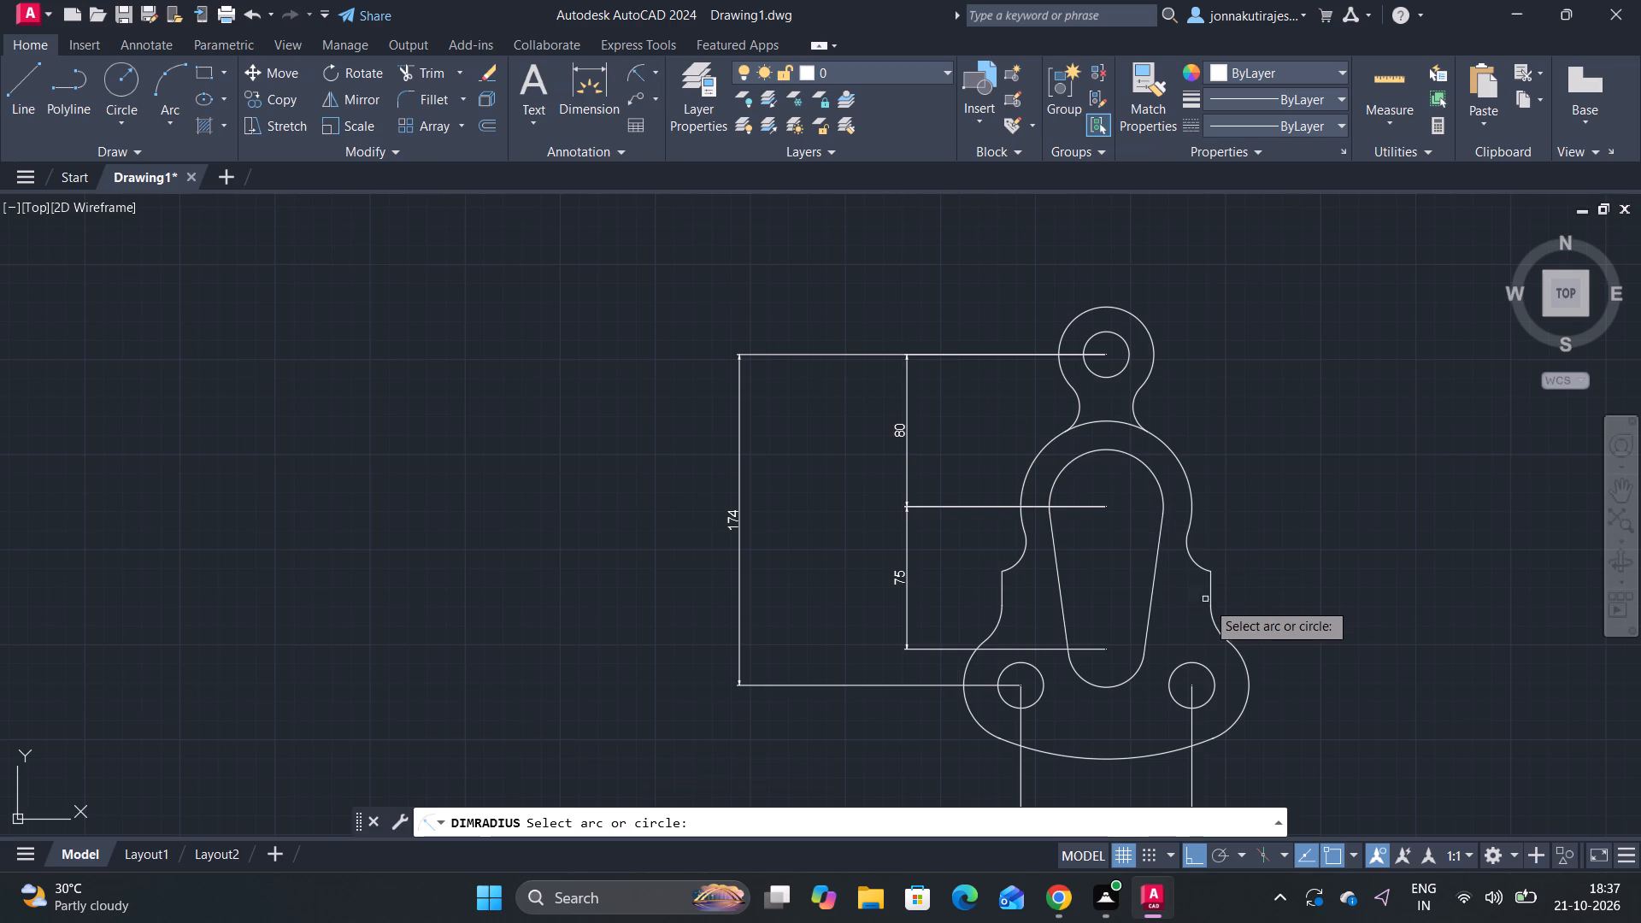
left_click(1215, 622)
left_click(1227, 616)
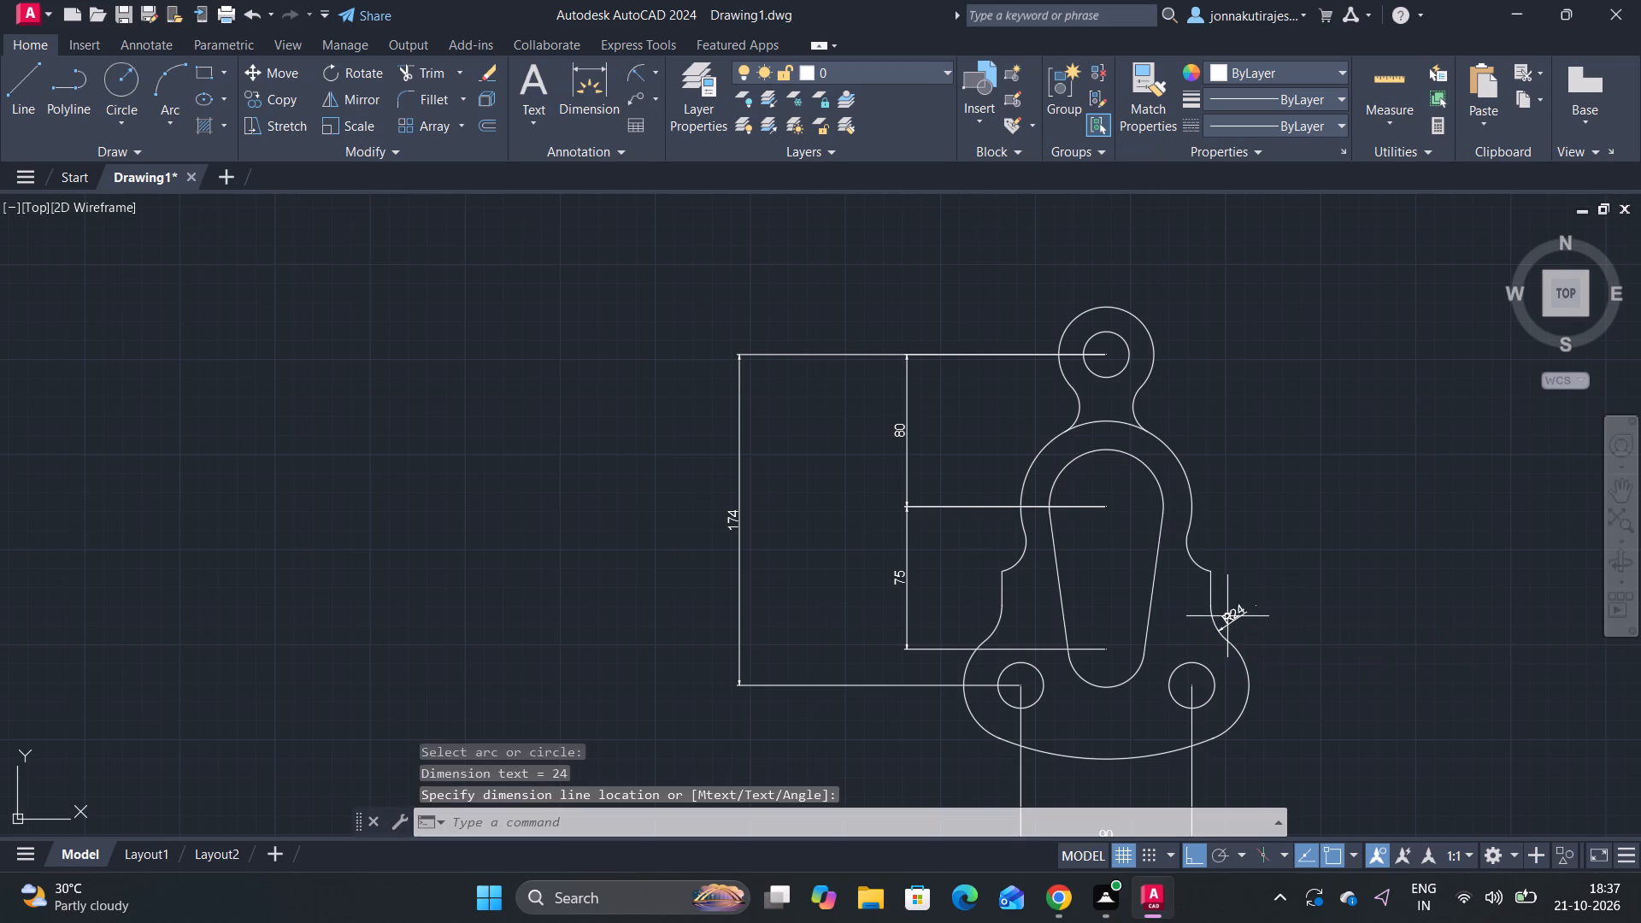
key("space")
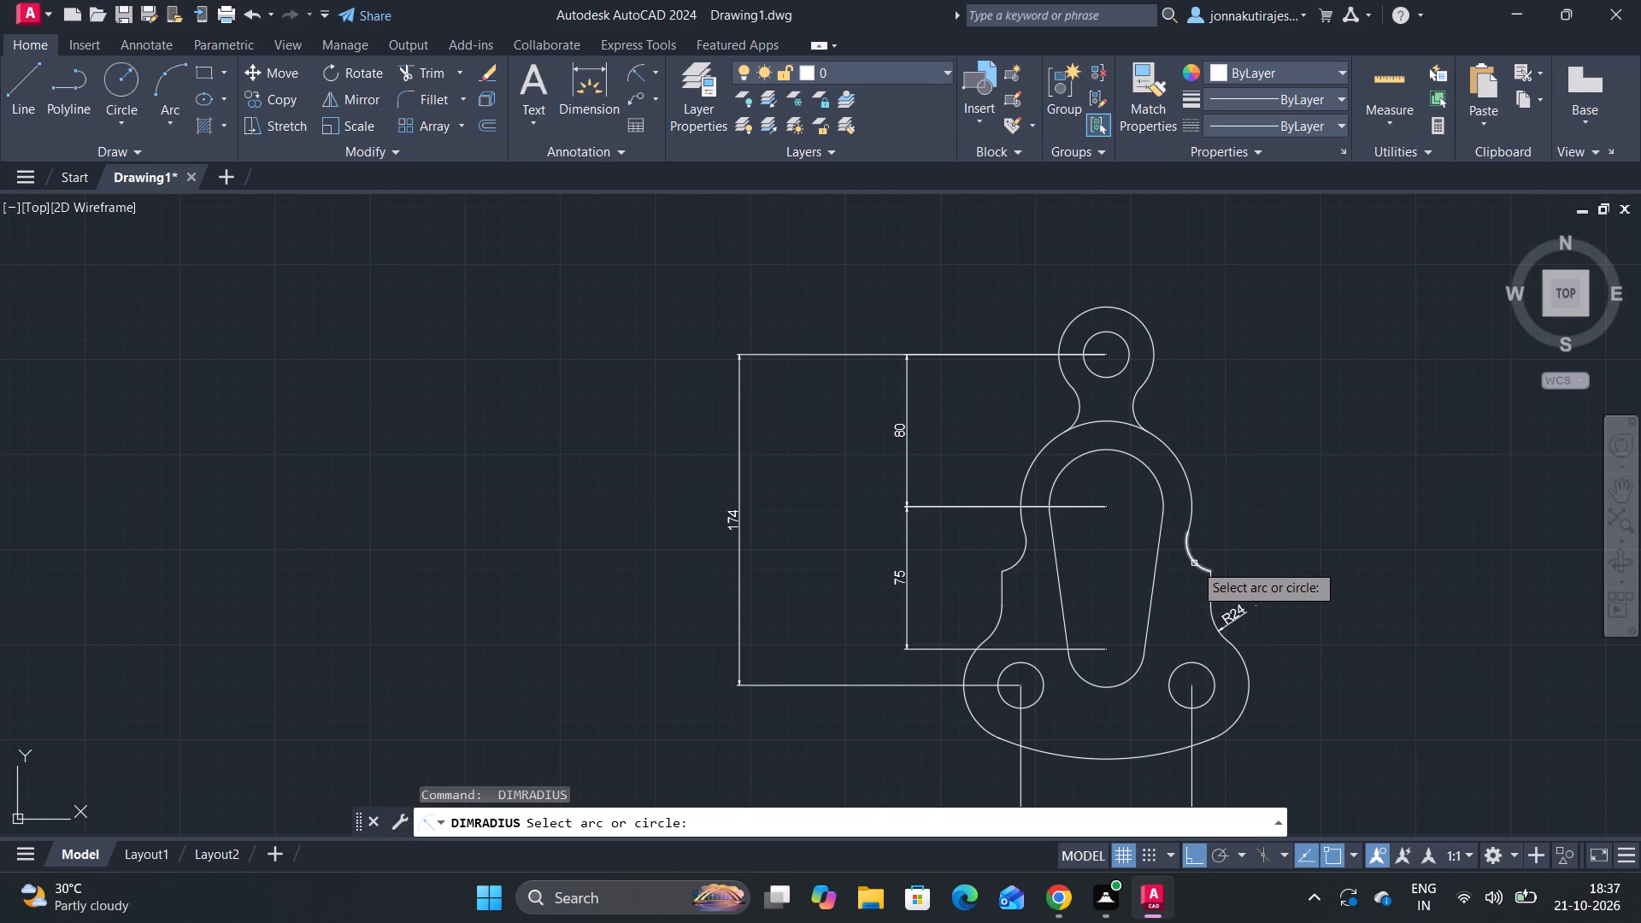
left_click(1196, 561)
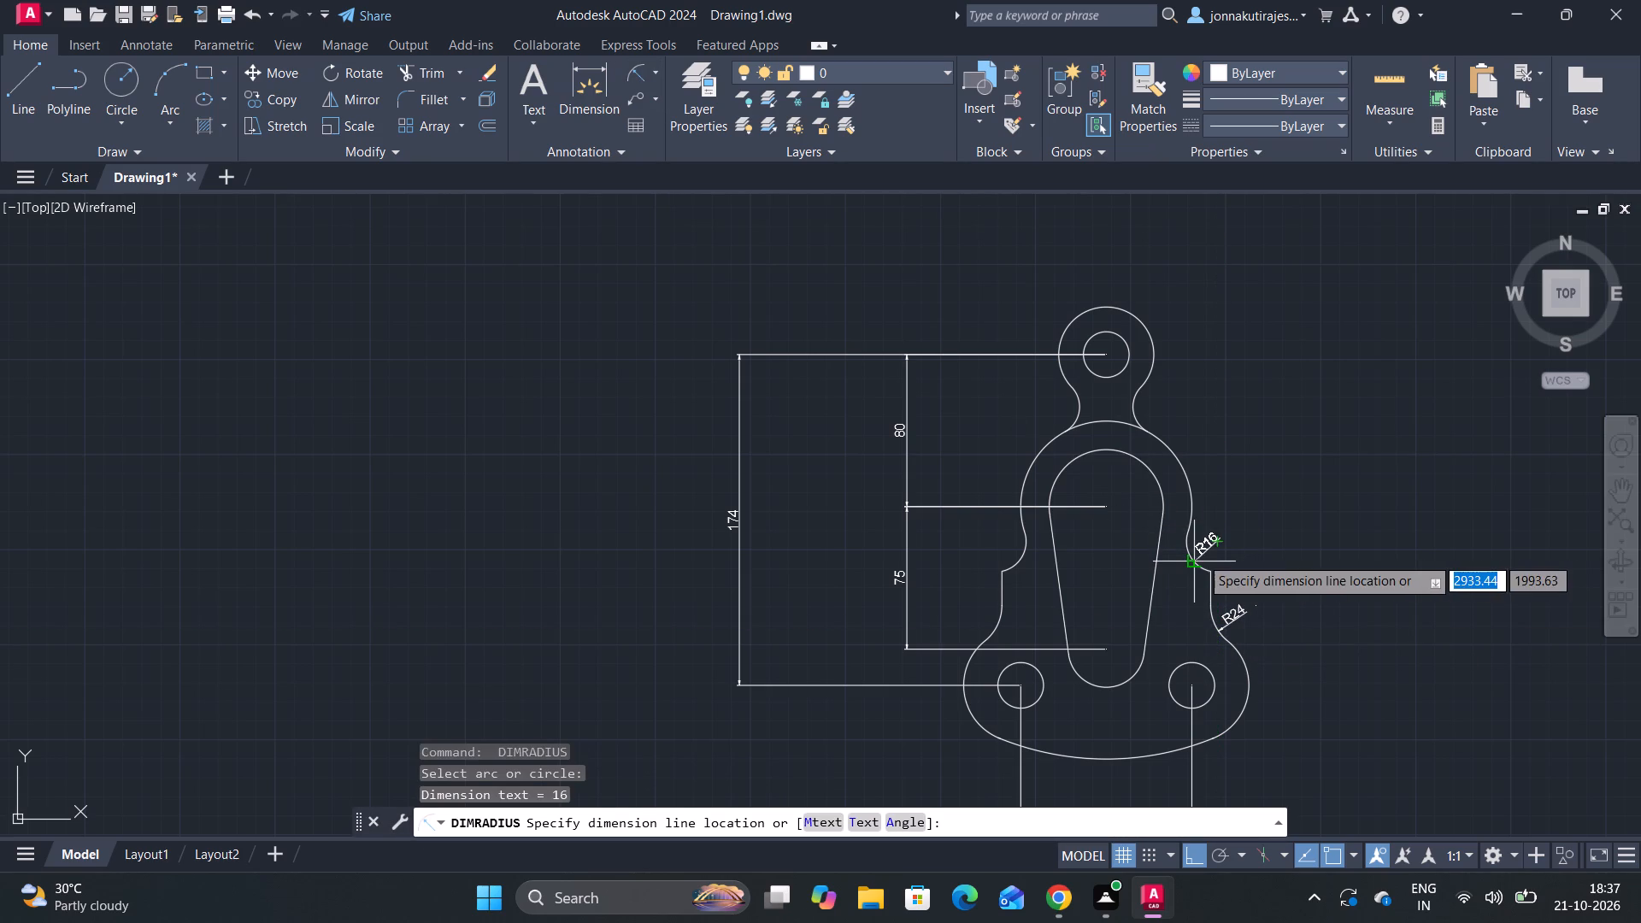
left_click(1200, 556)
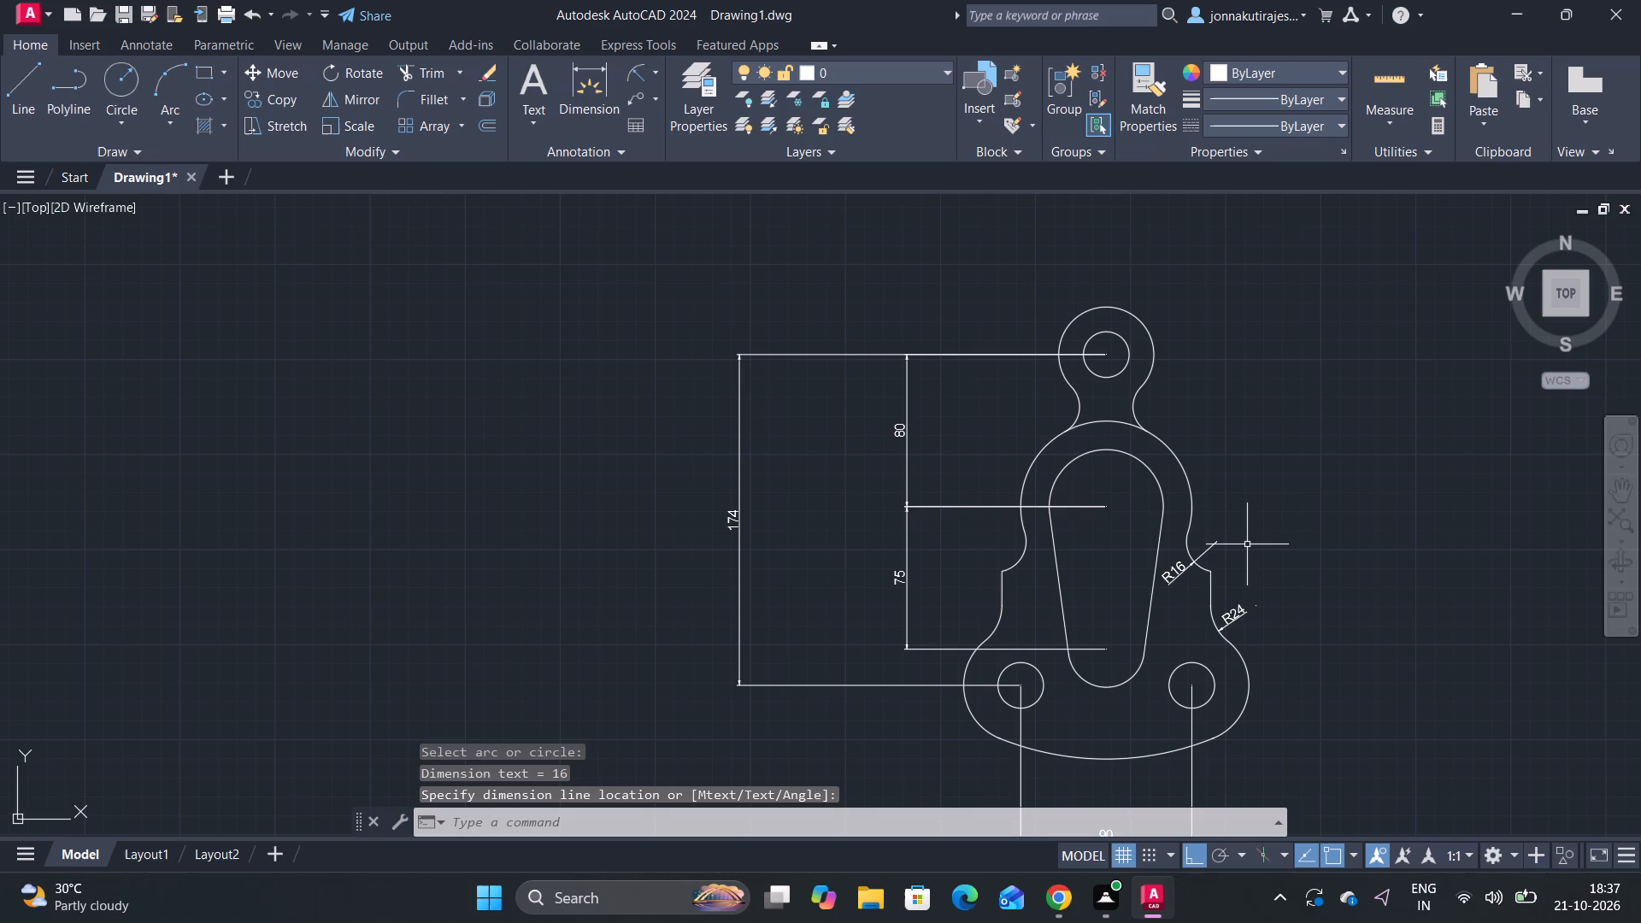
key("space")
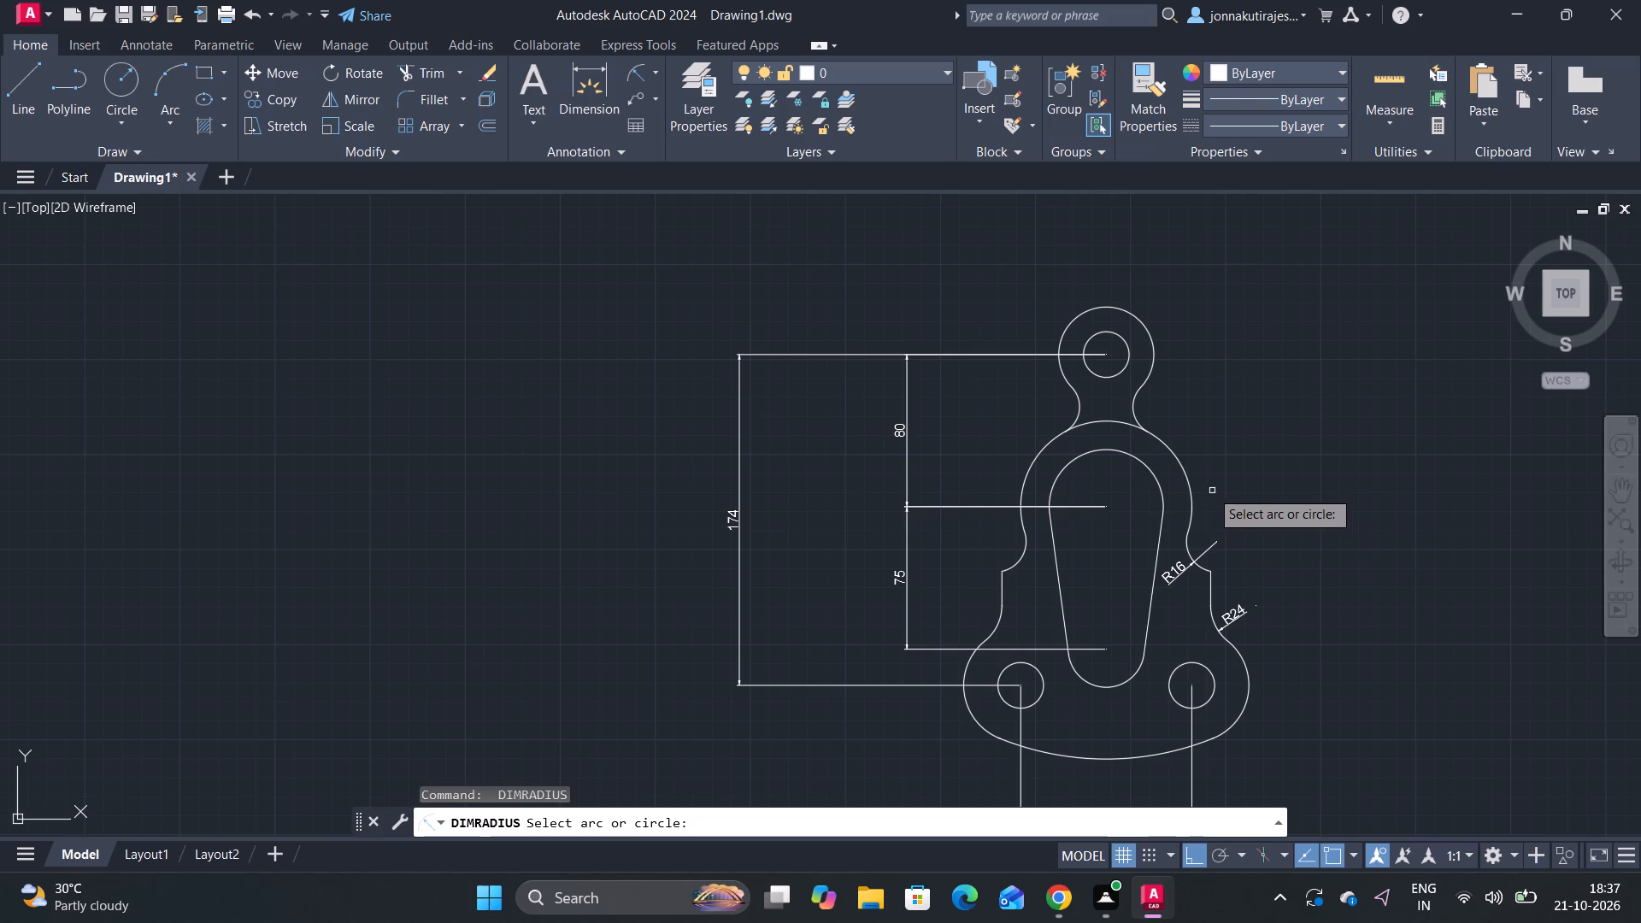
left_click(1136, 420)
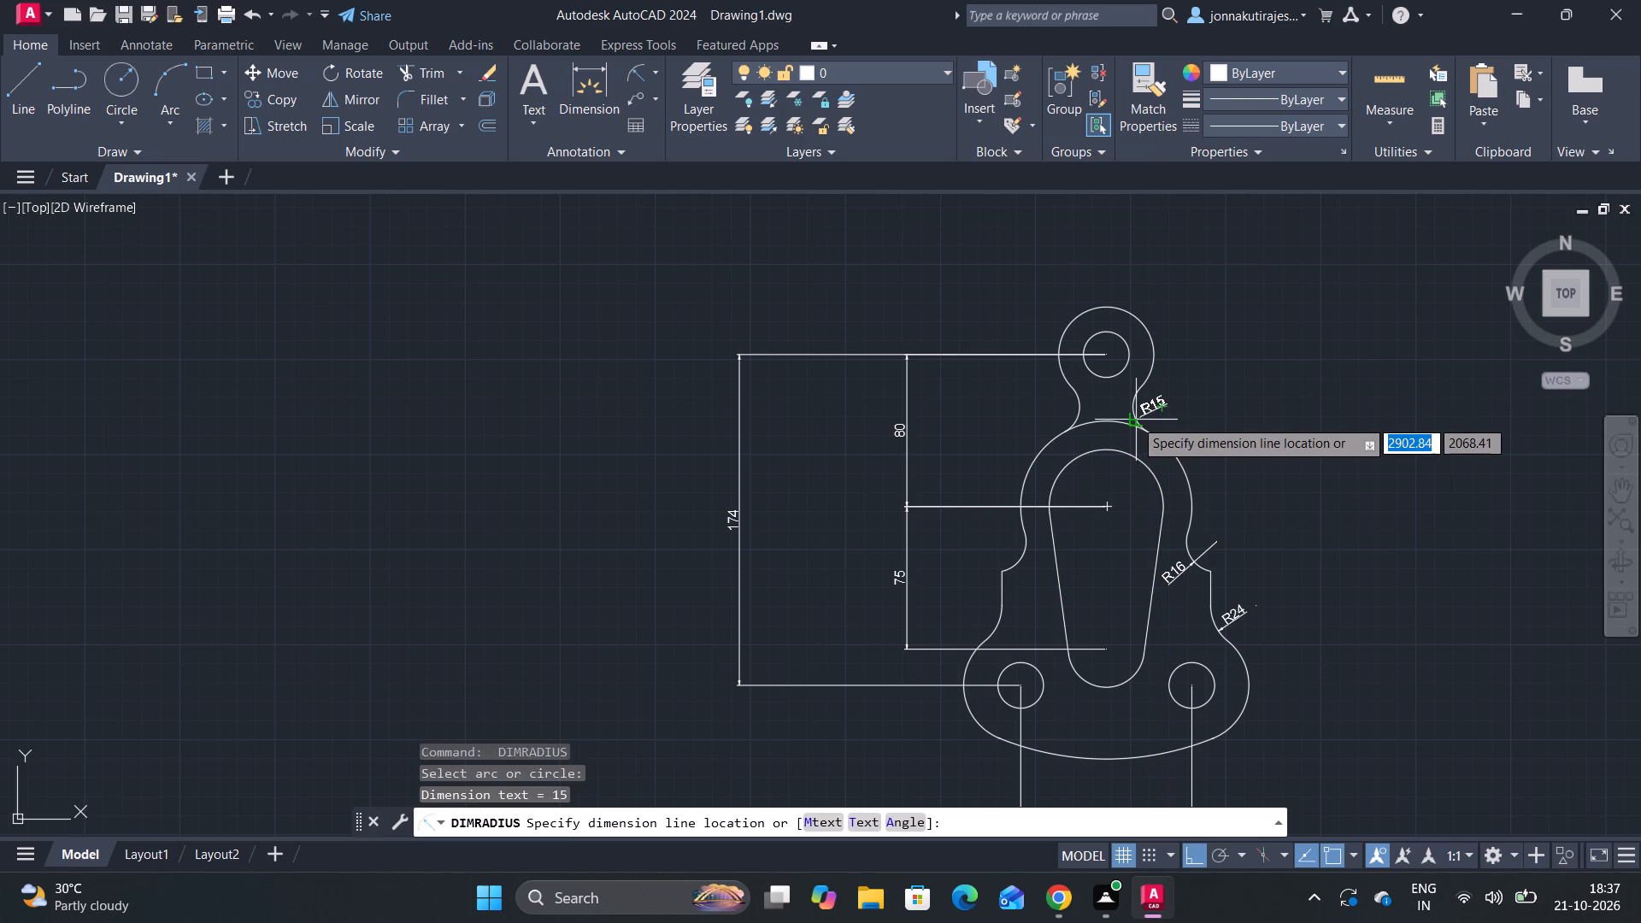
left_click(1134, 419)
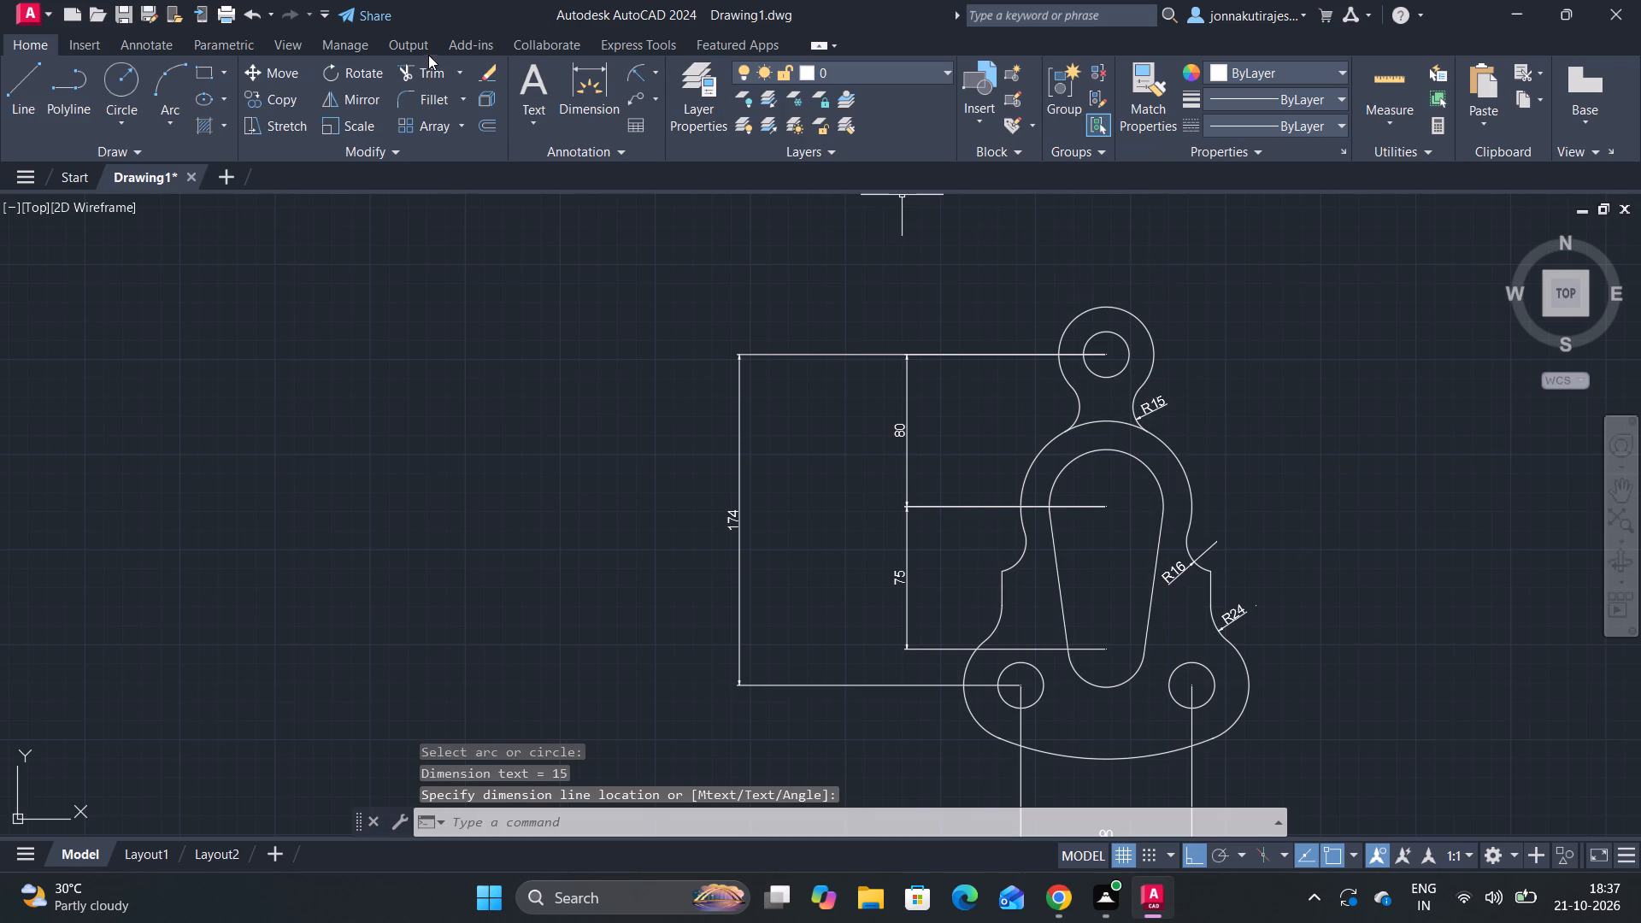
Trim away the top of the large outer body arc between the two neck fillets.
left_click_drag(427, 69, 435, 69)
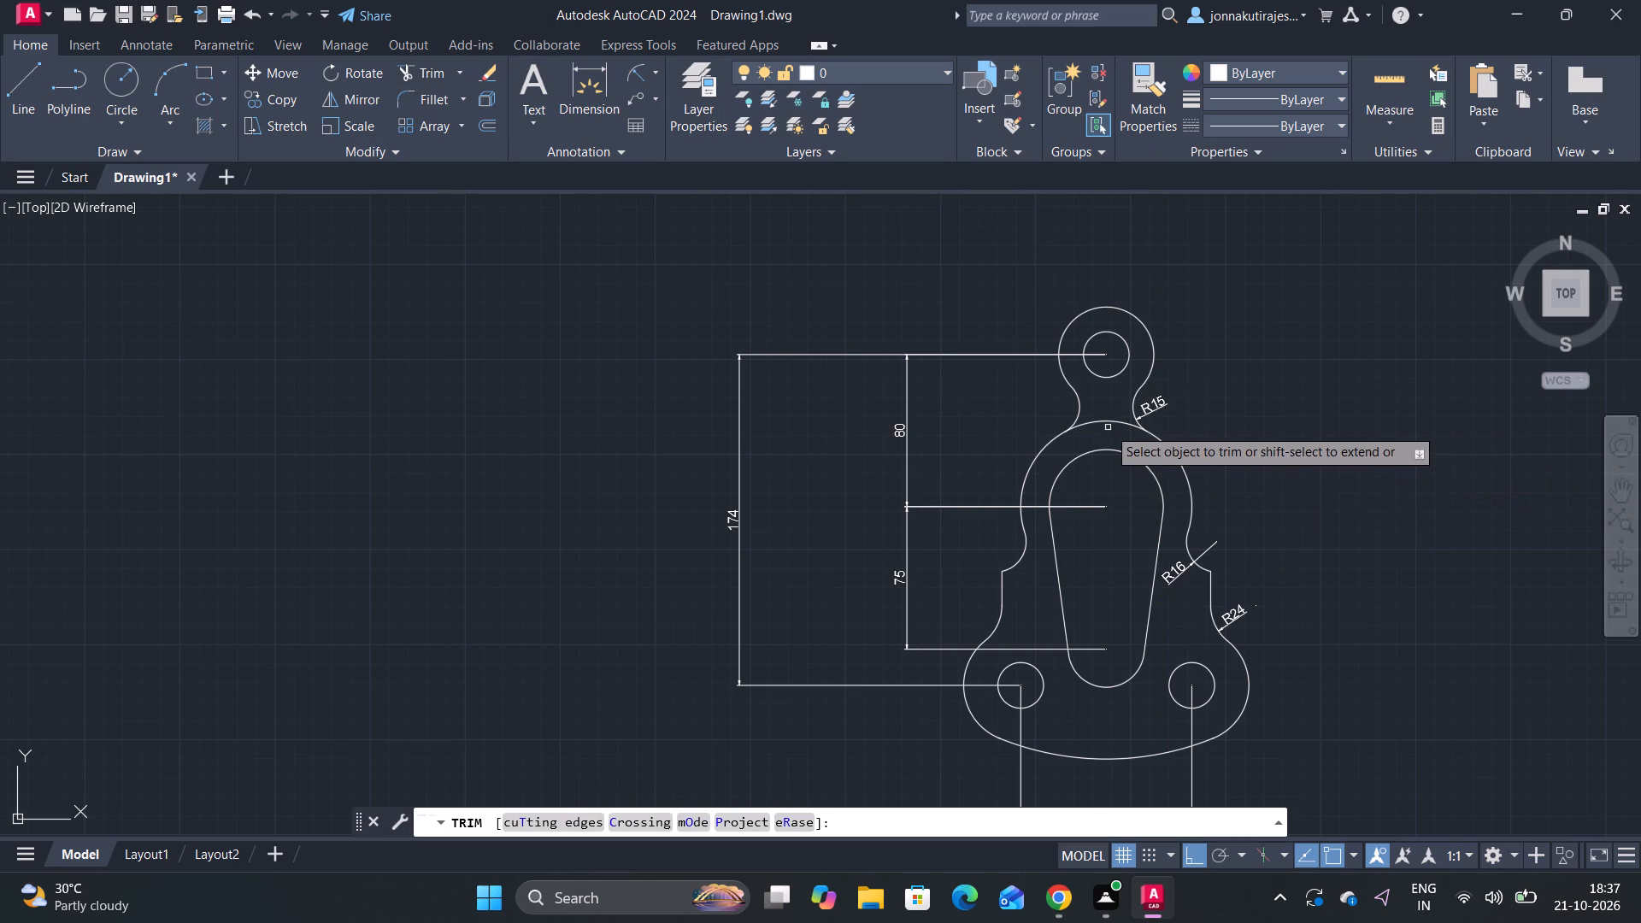
left_click(1108, 419)
key("Escape")
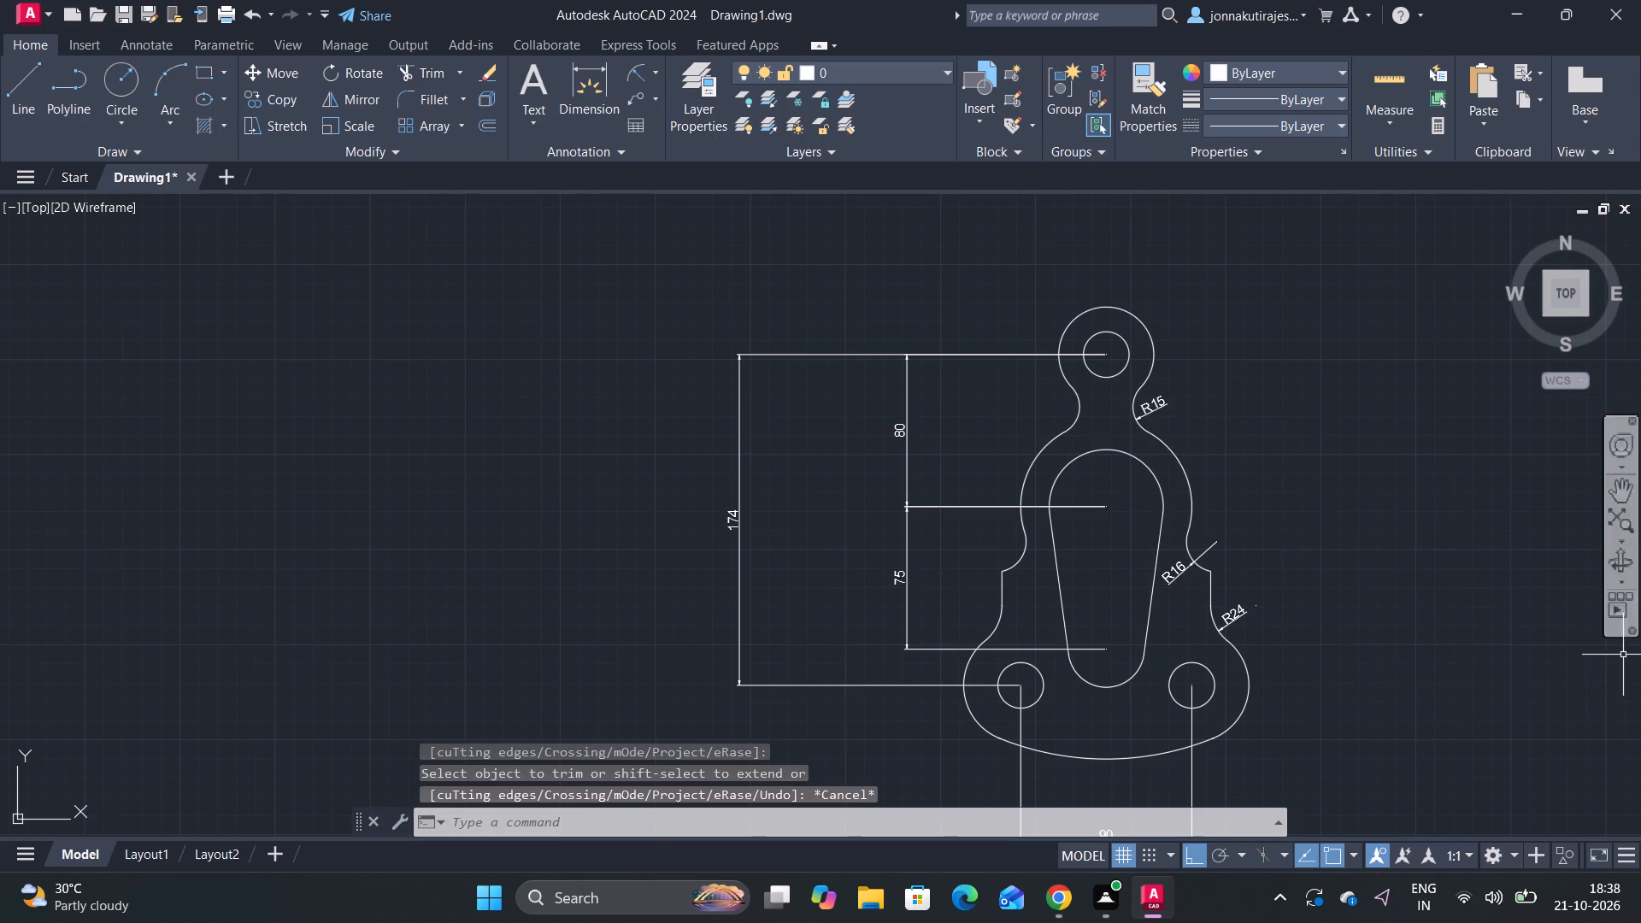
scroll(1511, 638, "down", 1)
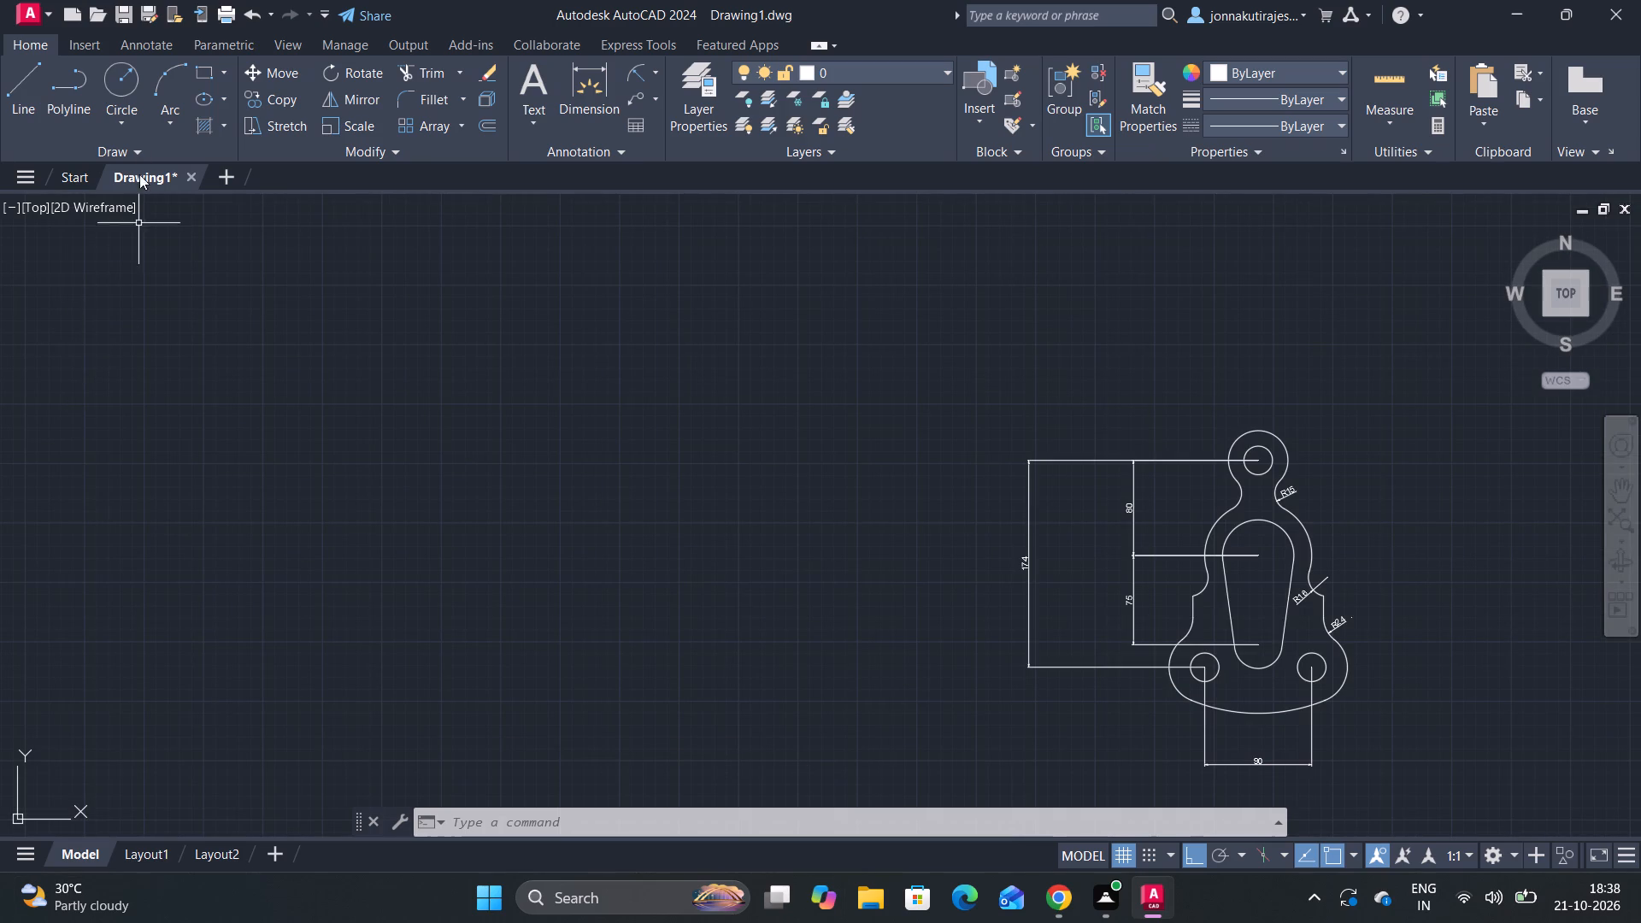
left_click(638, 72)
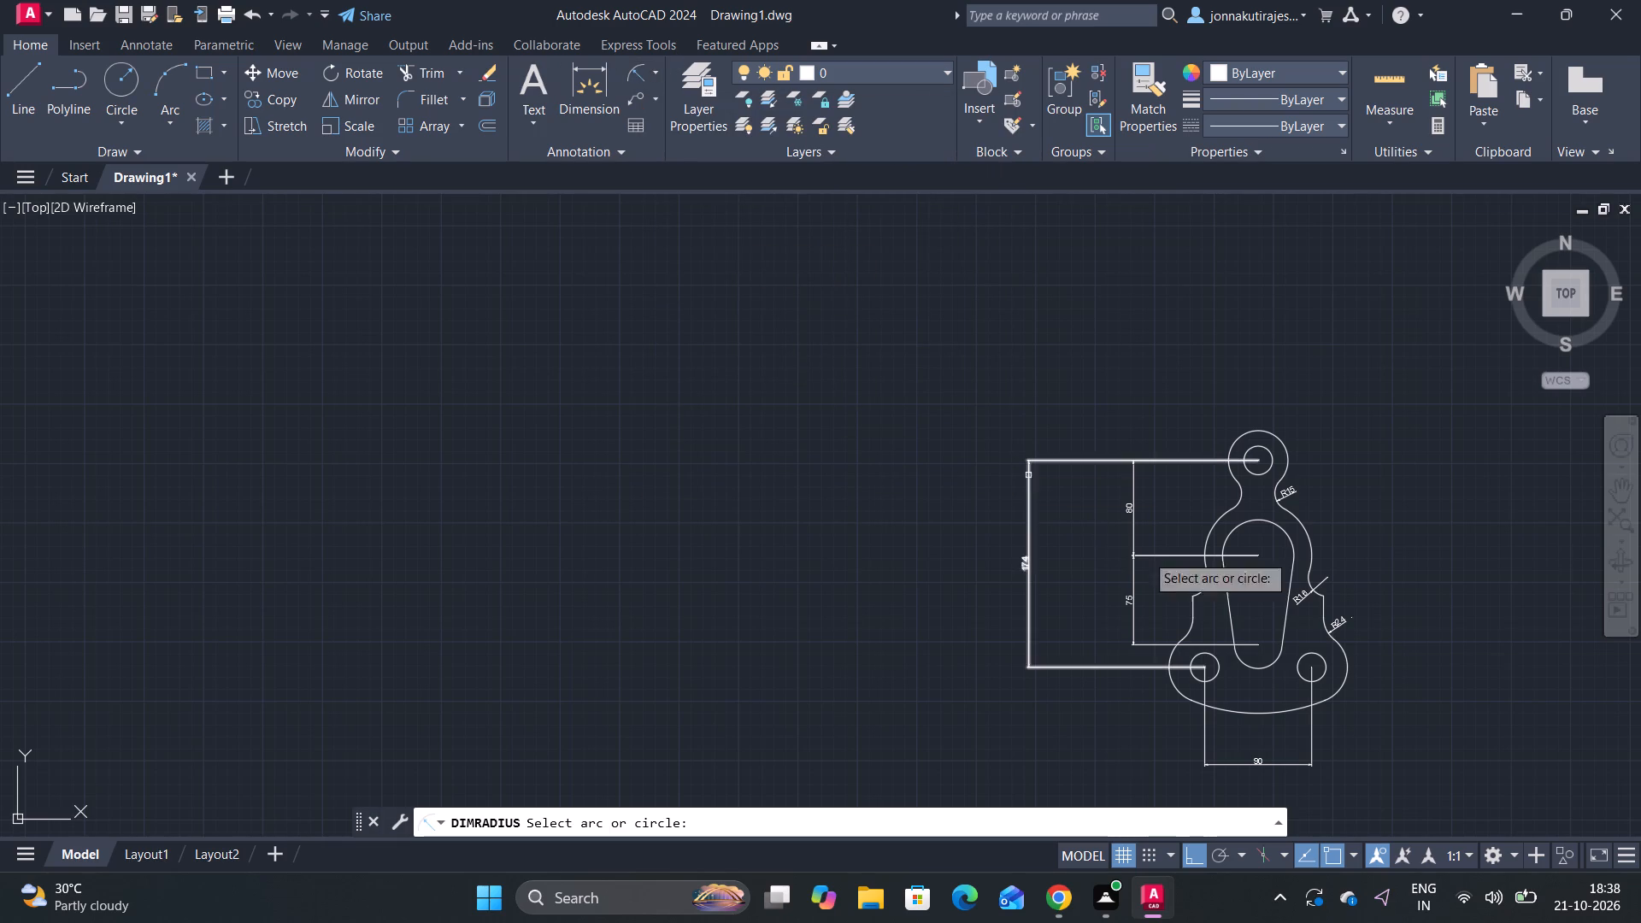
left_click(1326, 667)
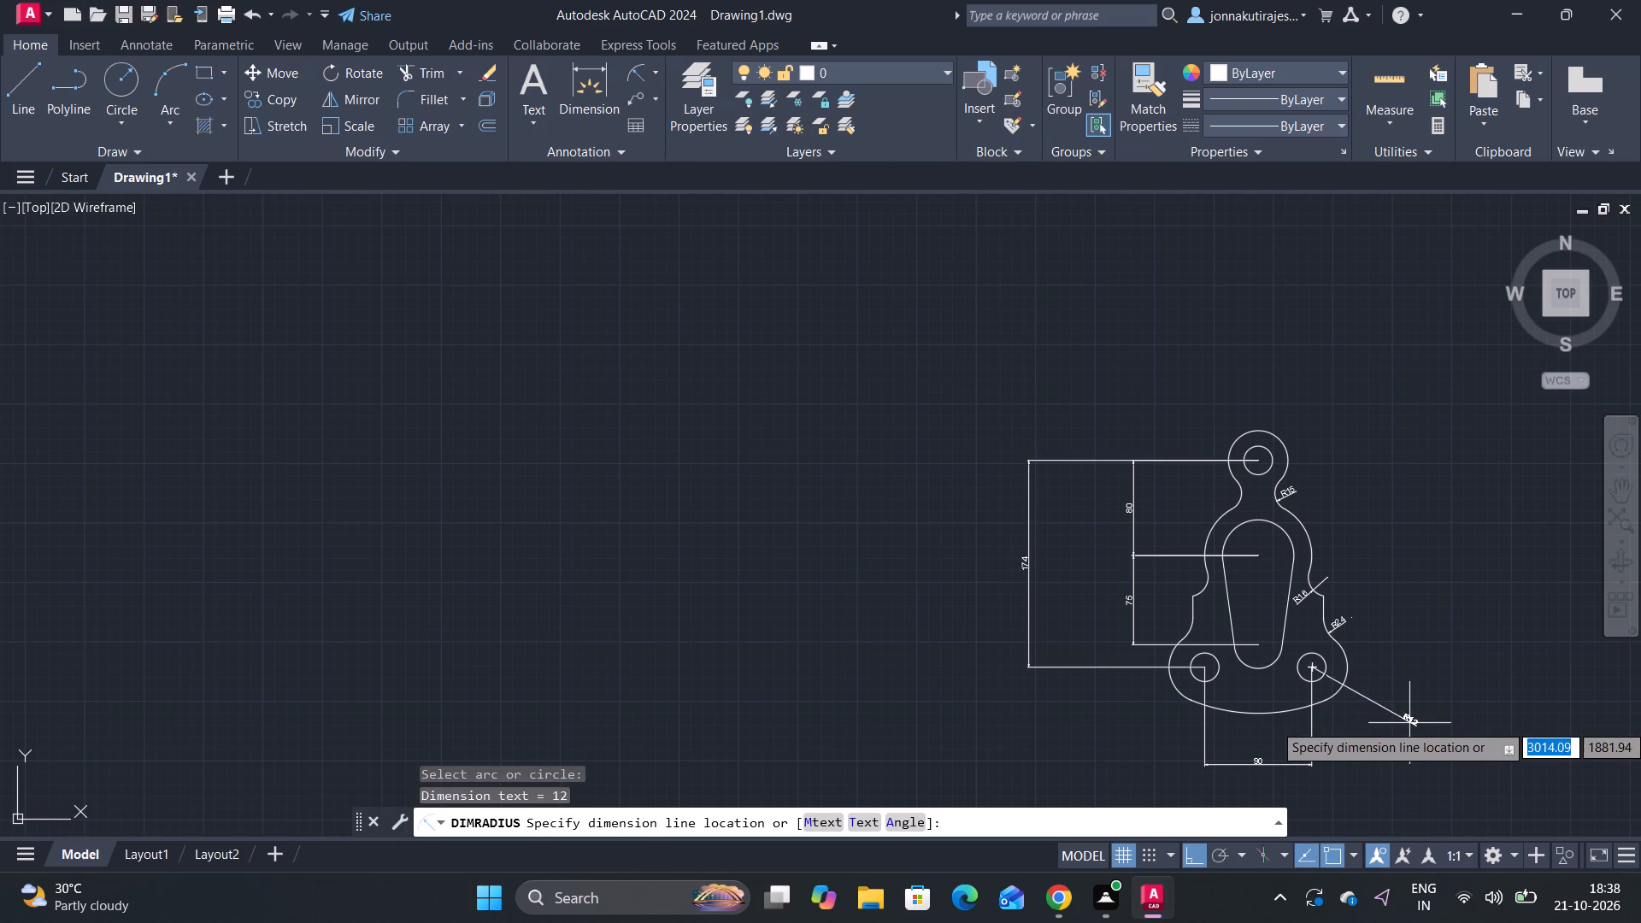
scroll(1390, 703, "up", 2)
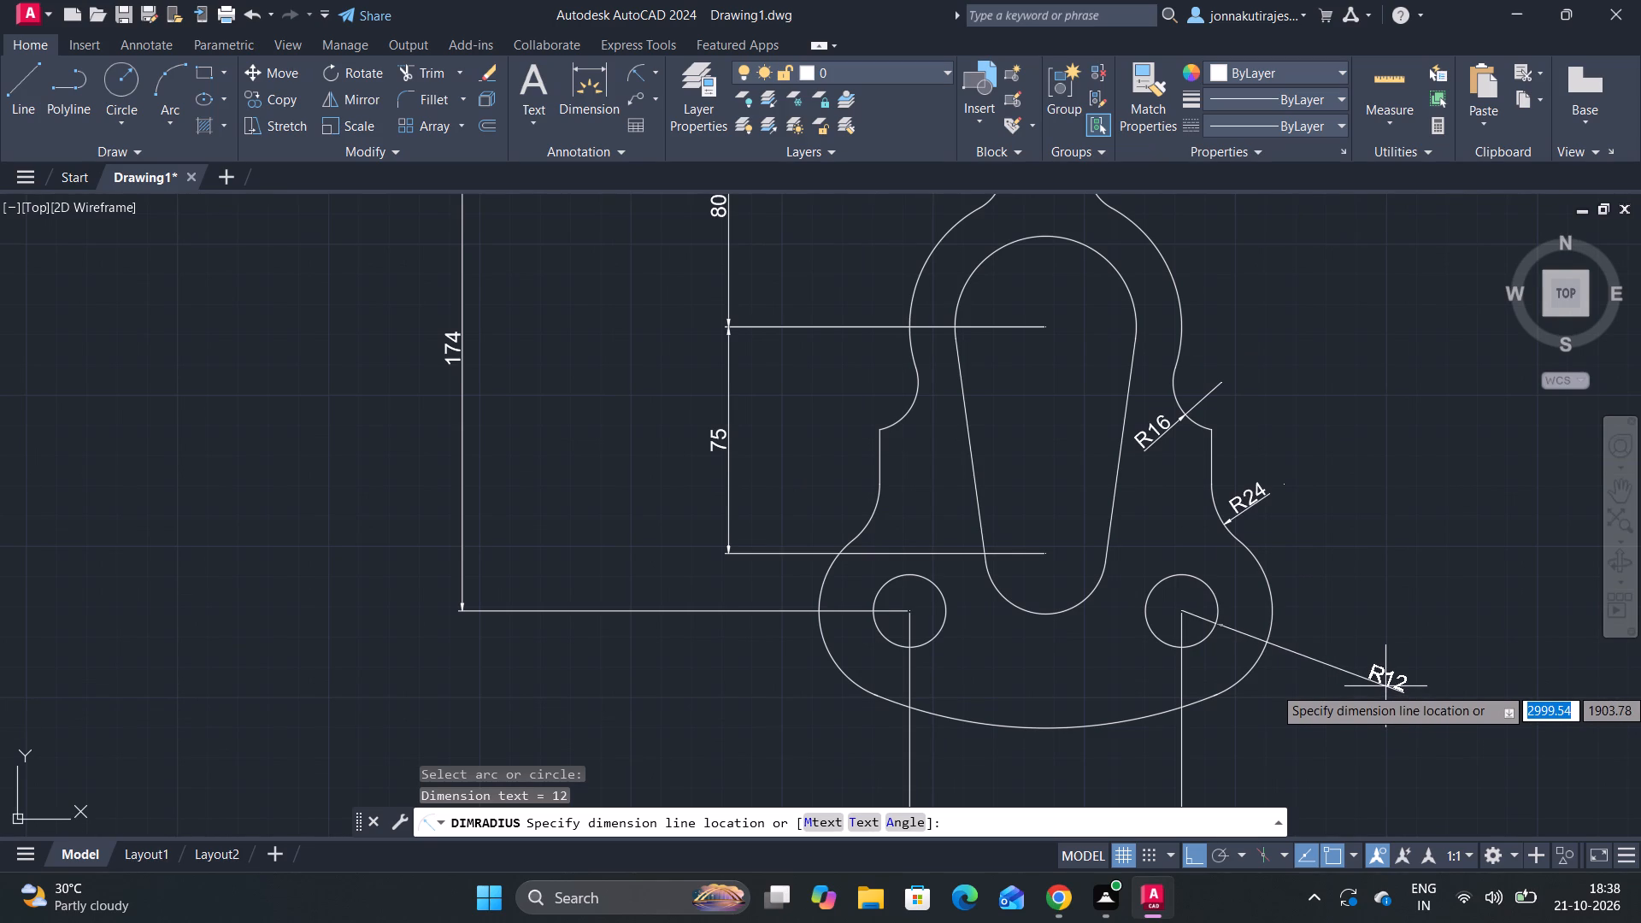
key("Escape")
Add radius dimensions to the tapered slot's lower arc and the lower-right outer corner arc, with the text beyond each arc.
key("space")
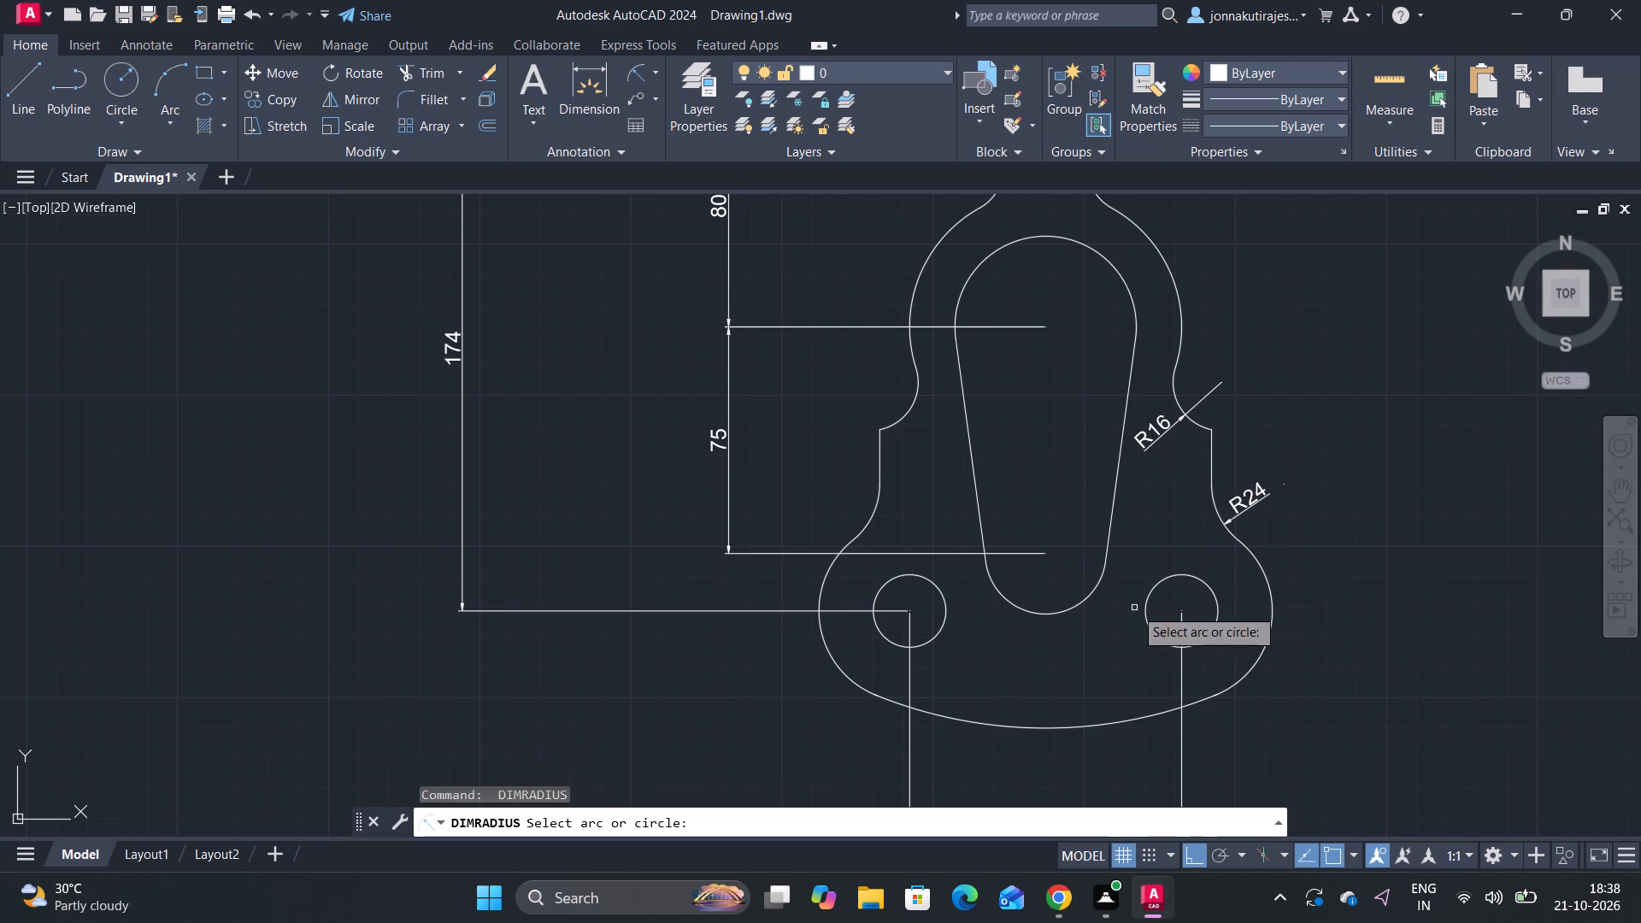
left_click(1085, 597)
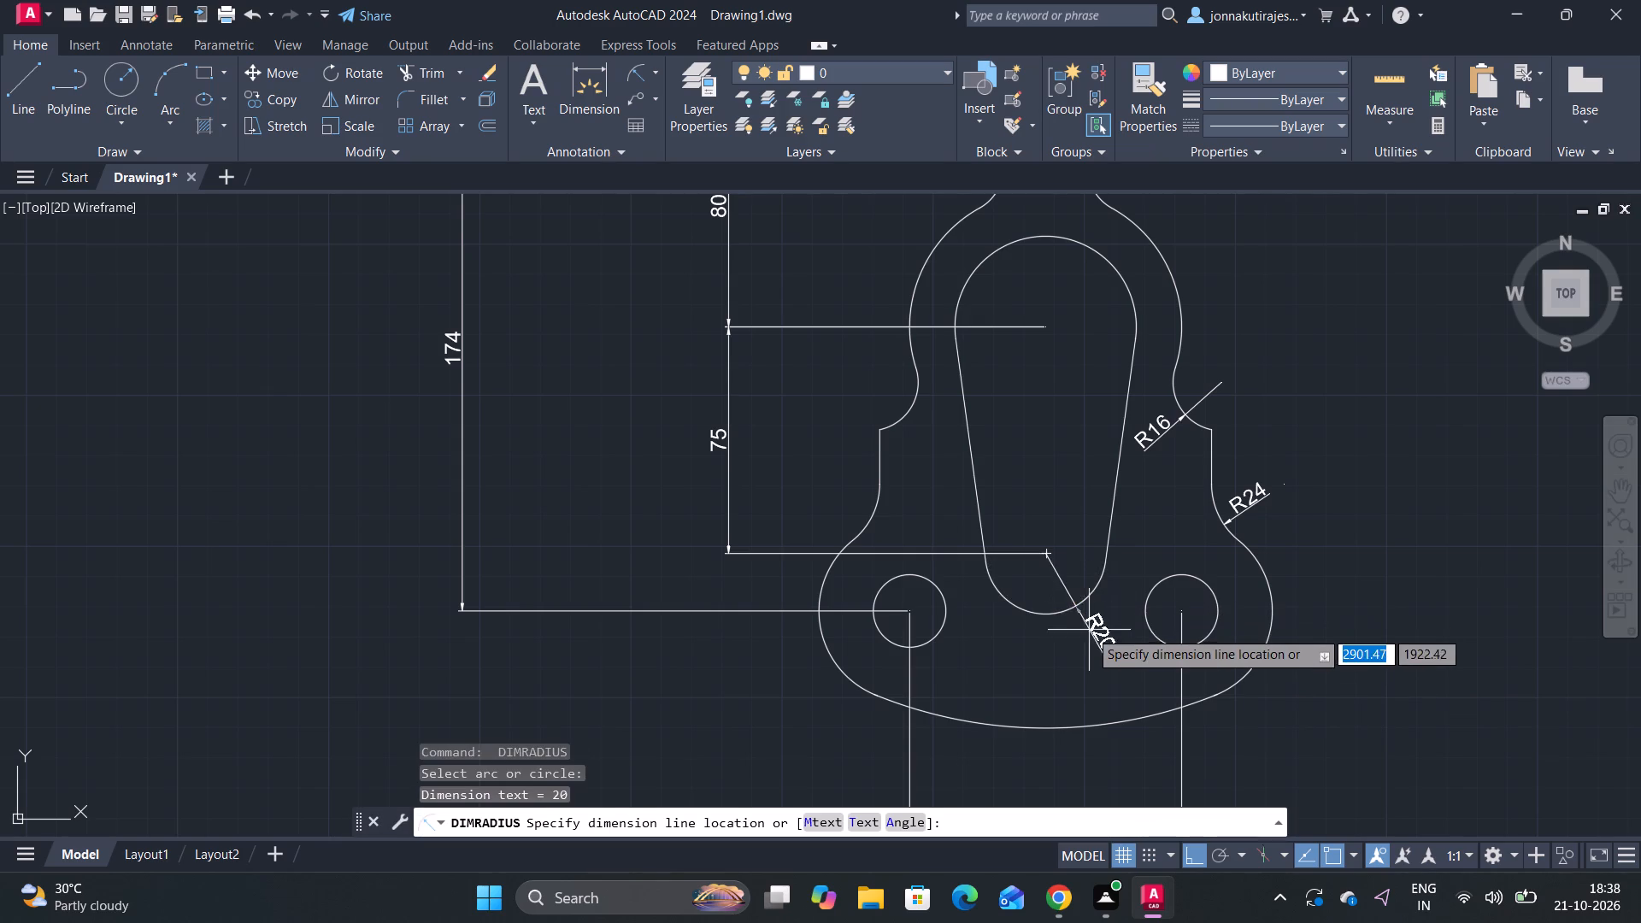
left_click(1085, 674)
key("space")
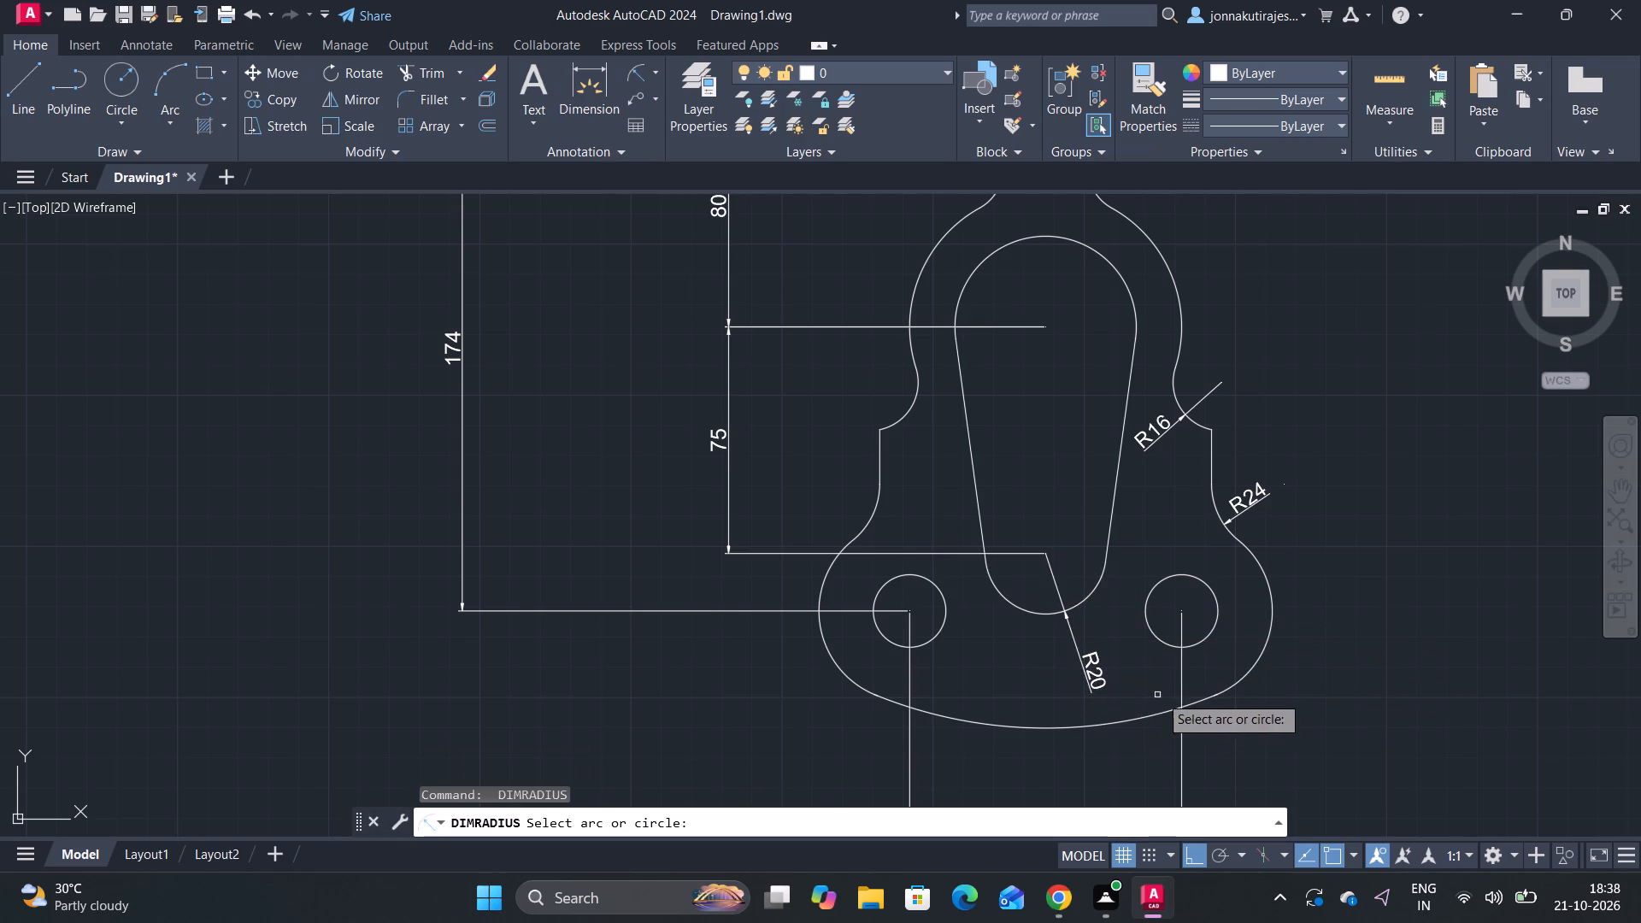
left_click(1261, 653)
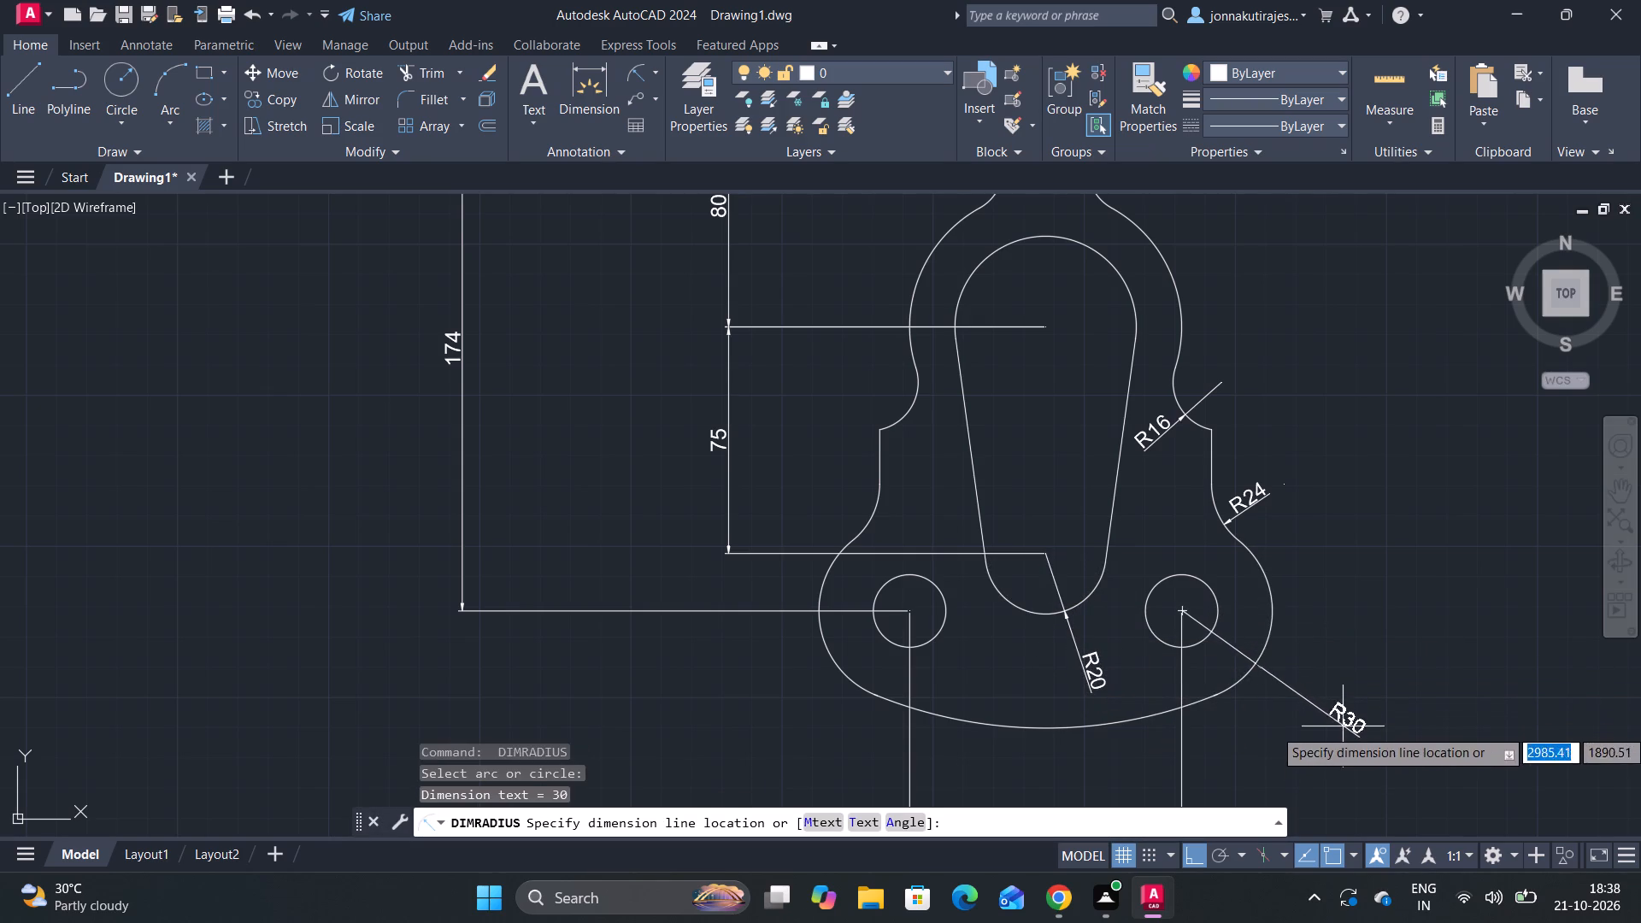
left_click(1343, 728)
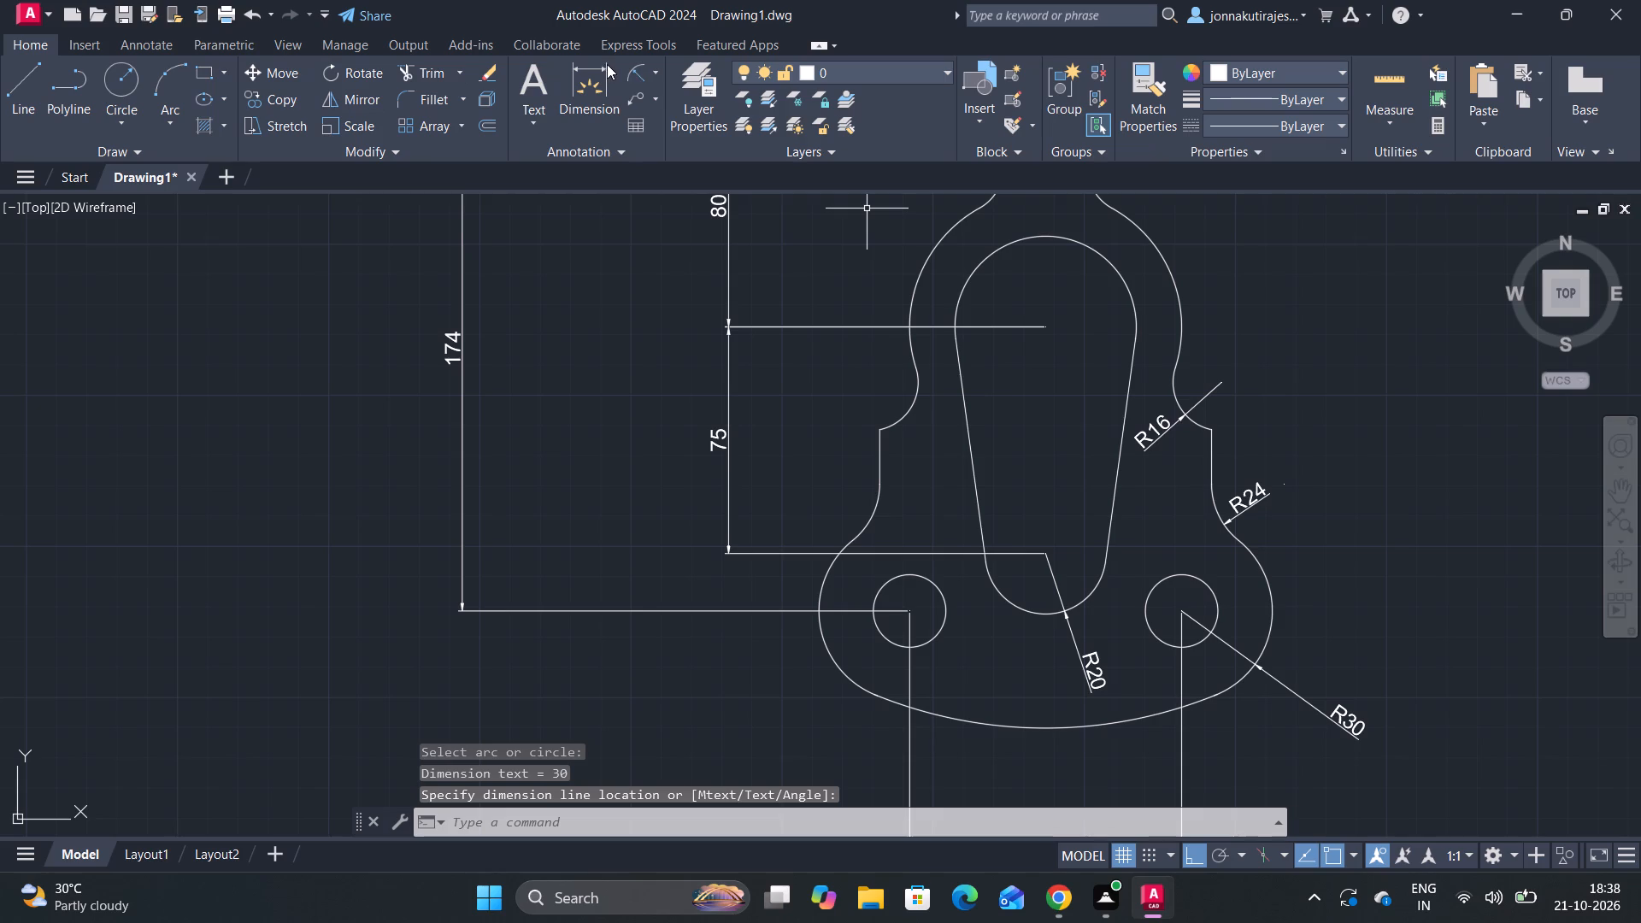
Add diameter dimensions to the top inner circle, placed to its right, and the top outer arc, placed to its upper left.
left_click(656, 63)
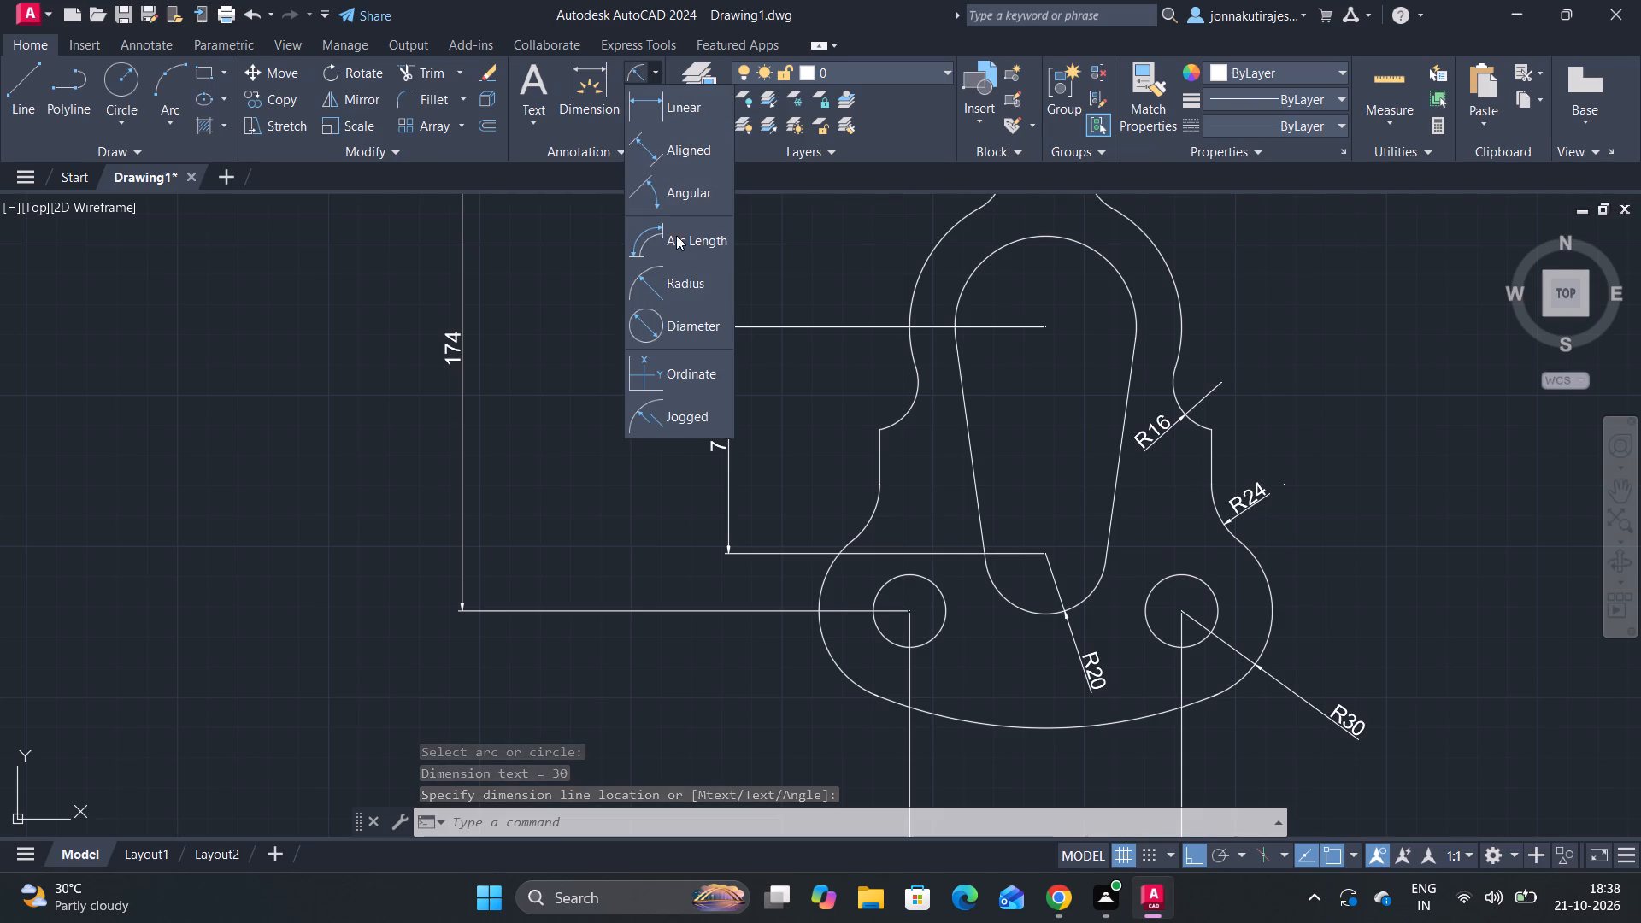
left_click(691, 325)
scroll(704, 324, "down", 3)
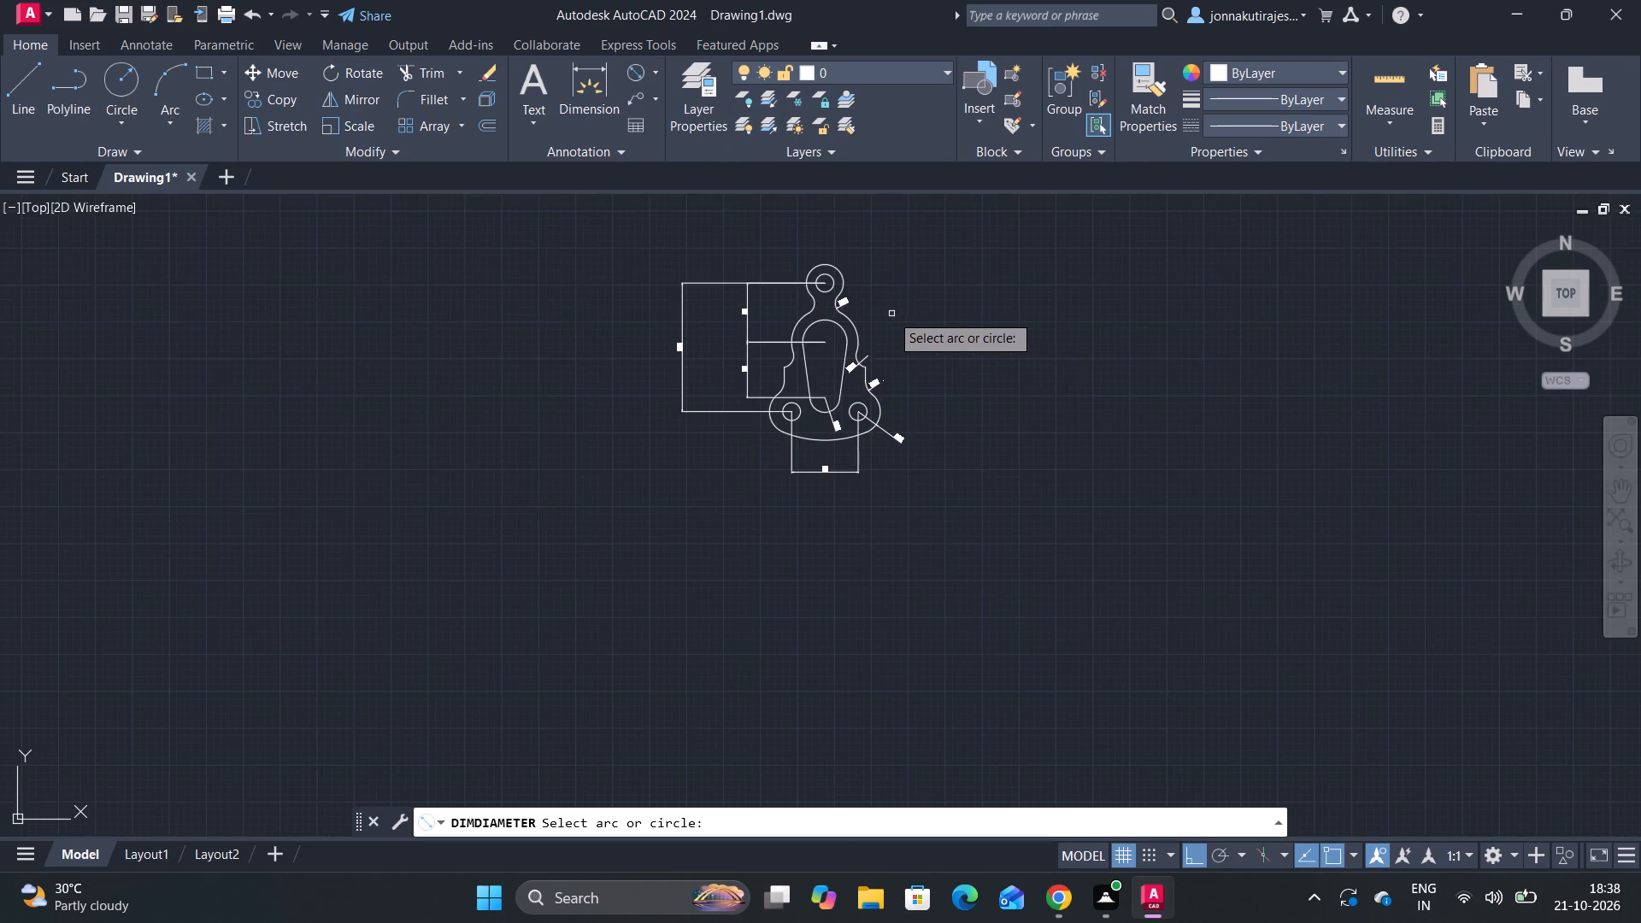
scroll(844, 309, "up", 2)
left_click(811, 253)
left_click(932, 244)
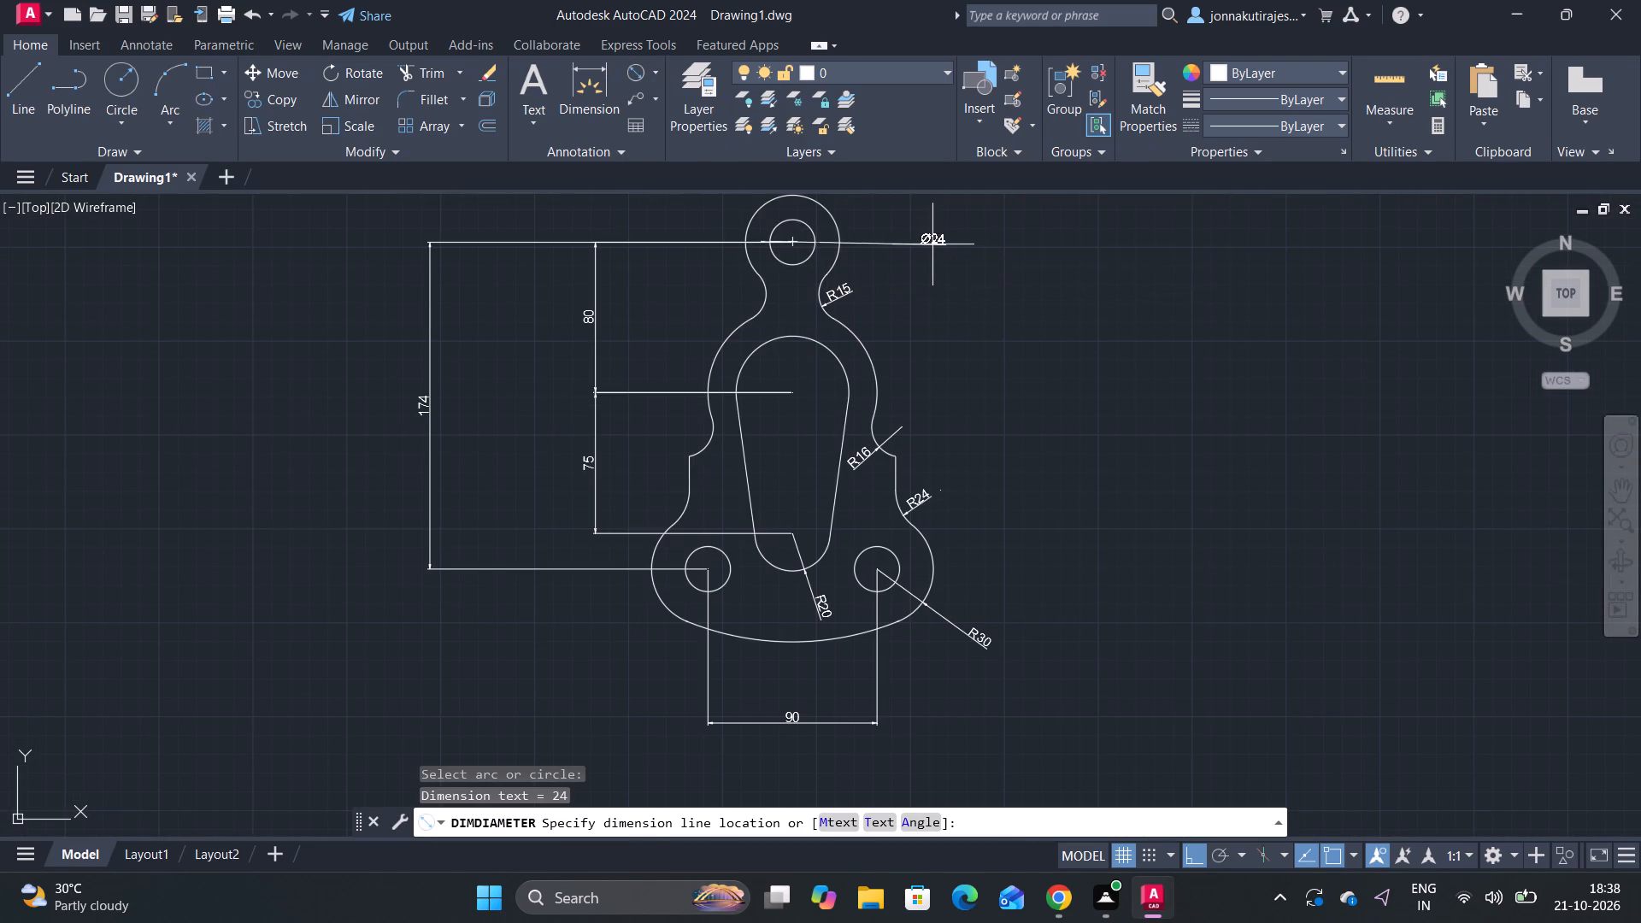
scroll(913, 244, "down", 1)
middle_click_drag(913, 250, 951, 353)
scroll(809, 328, "up", 2)
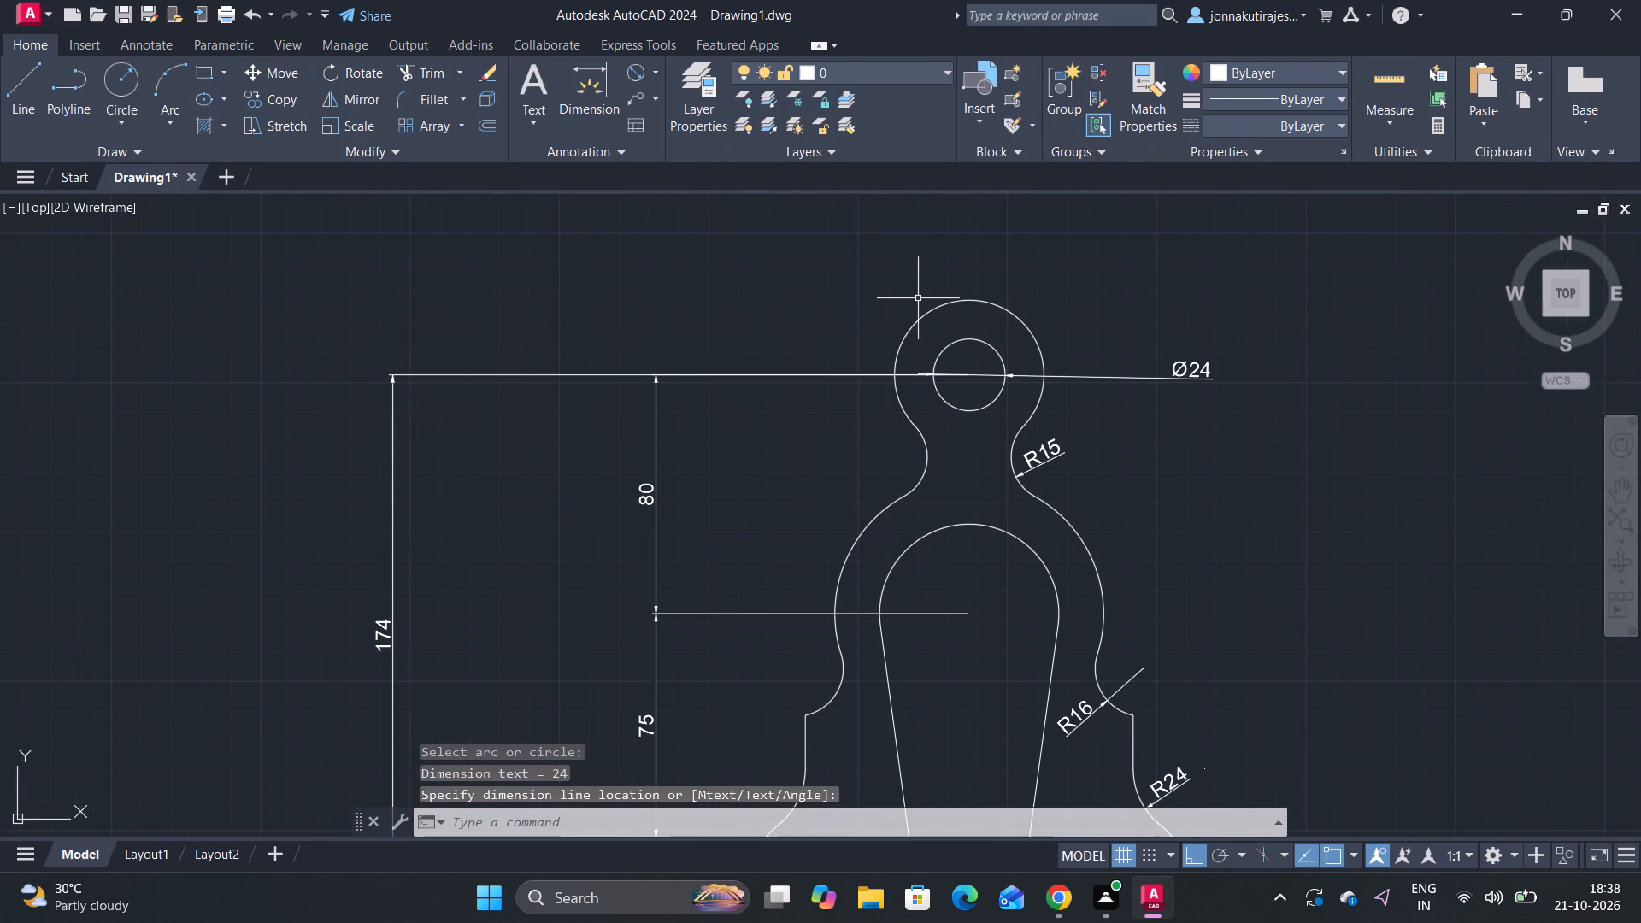
key("space")
left_click(920, 320)
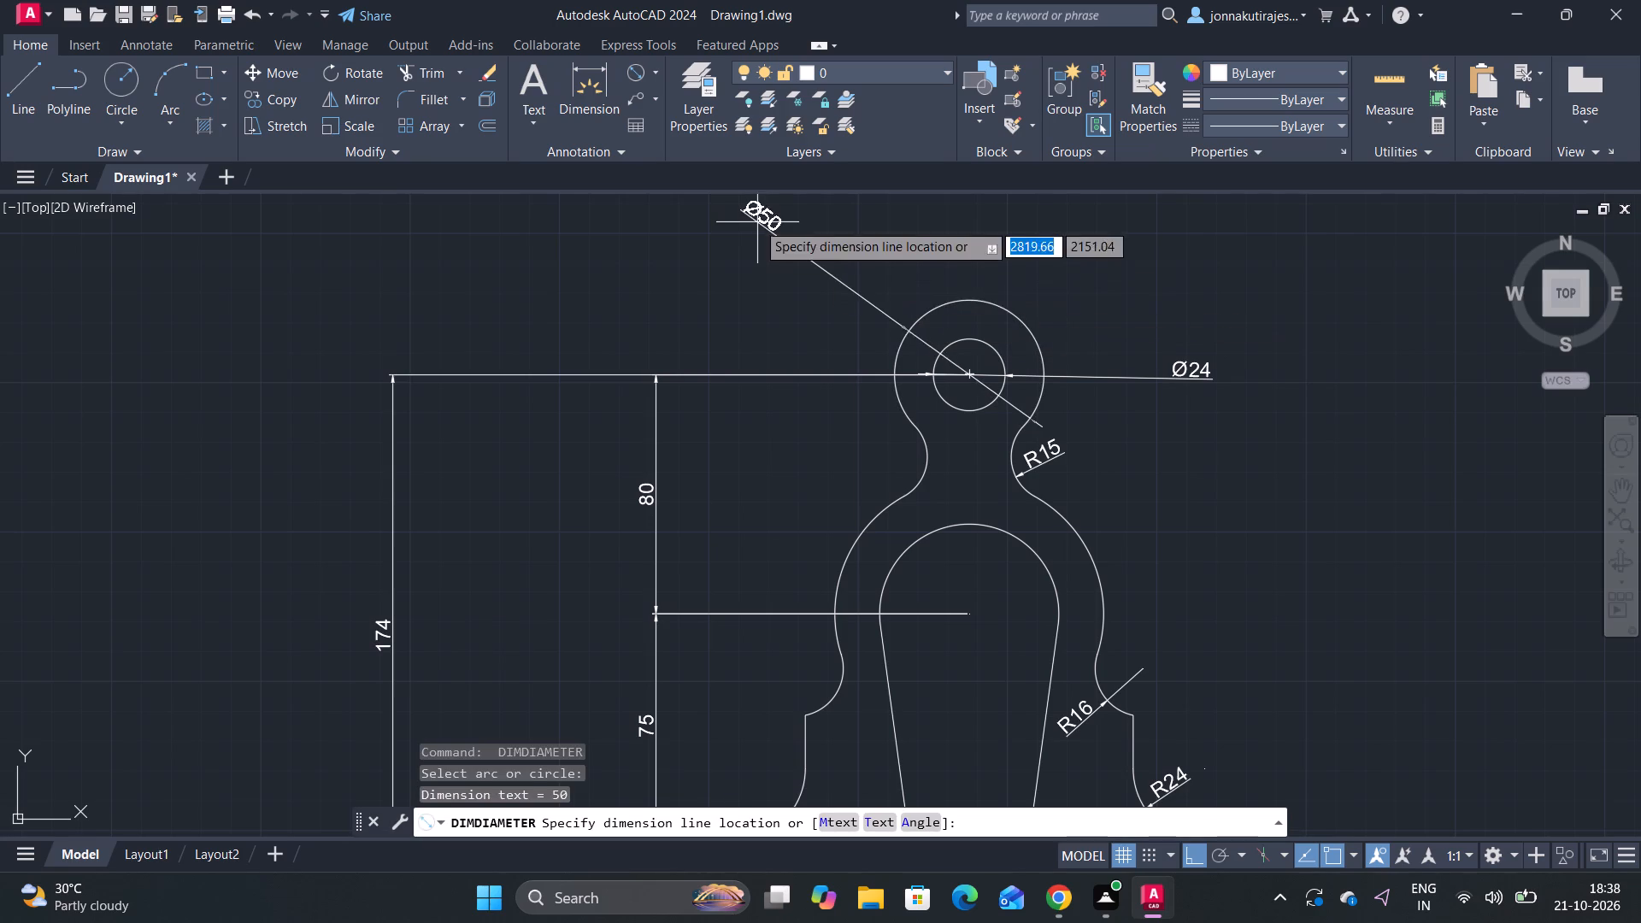
left_click(757, 220)
Add a diameter dimension to the large outer body arc around the slot, placed outside to its upper right.
scroll(921, 320, "down", 2)
middle_click_drag(943, 388, 965, 358)
key("space")
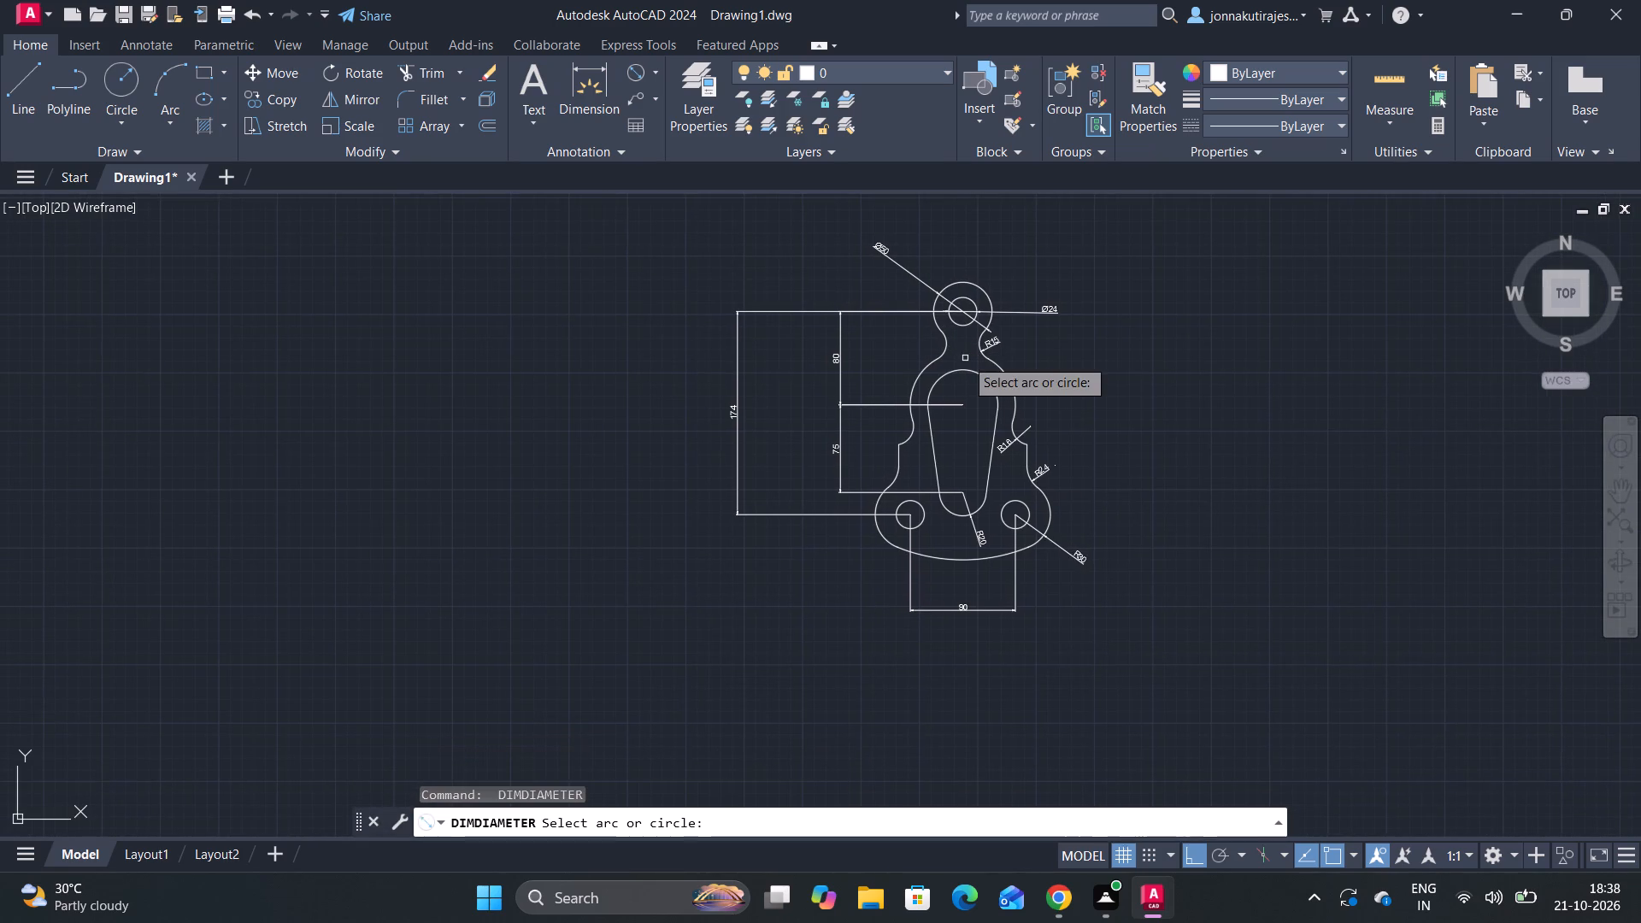
left_click(1006, 378)
scroll(1114, 336, "down", 1)
scroll(1094, 346, "up", 2)
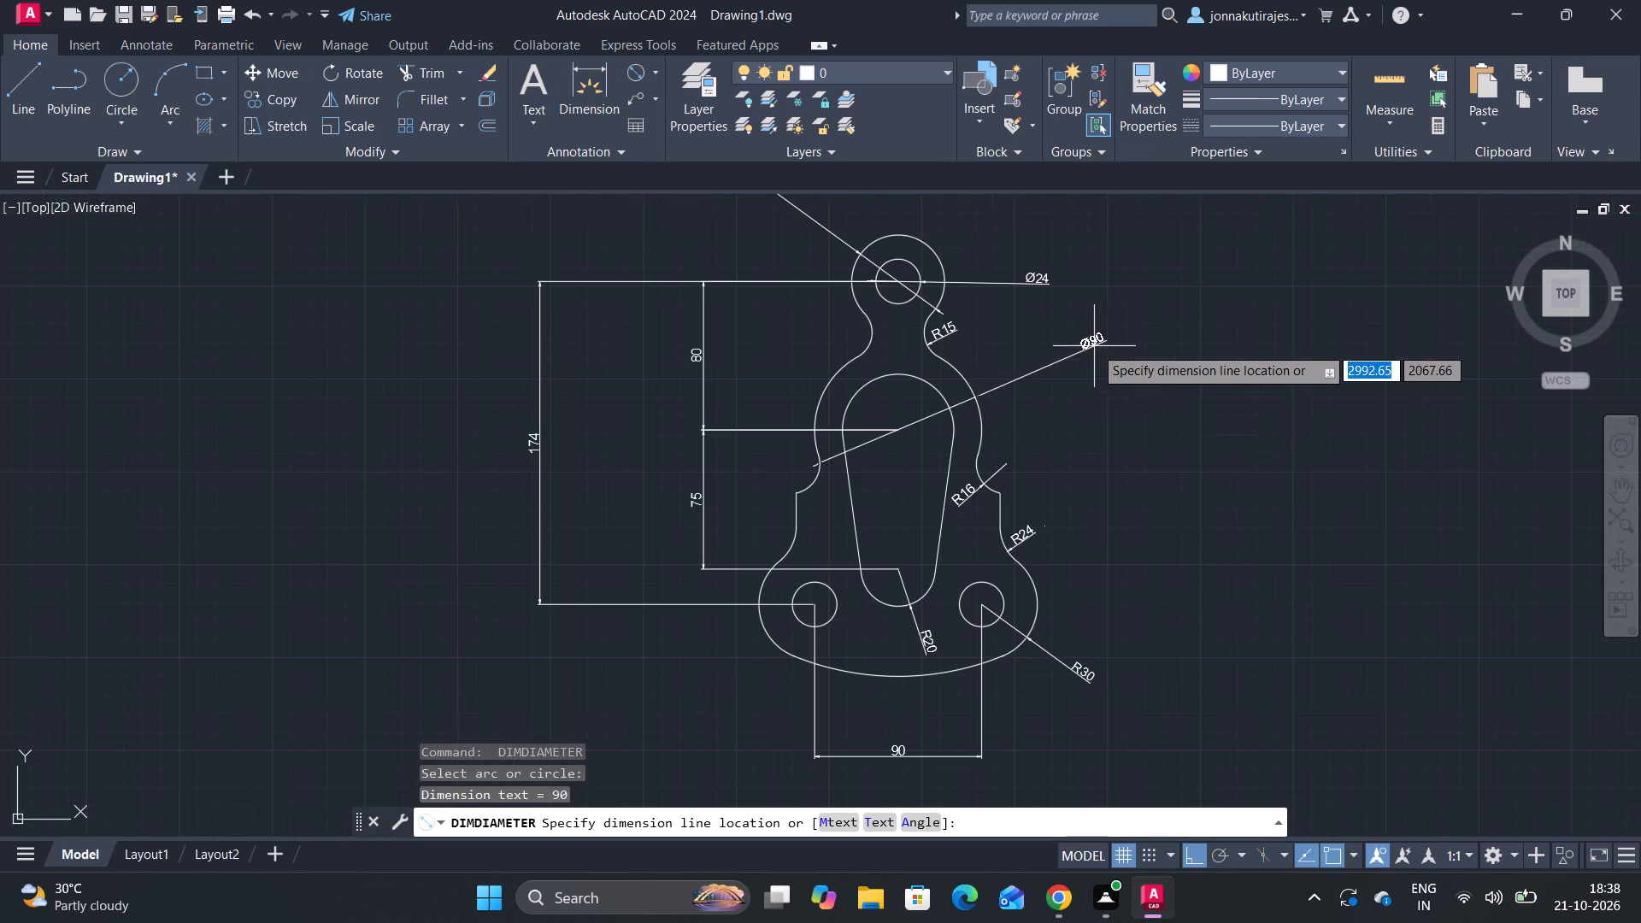
left_click(1065, 343)
key("space")
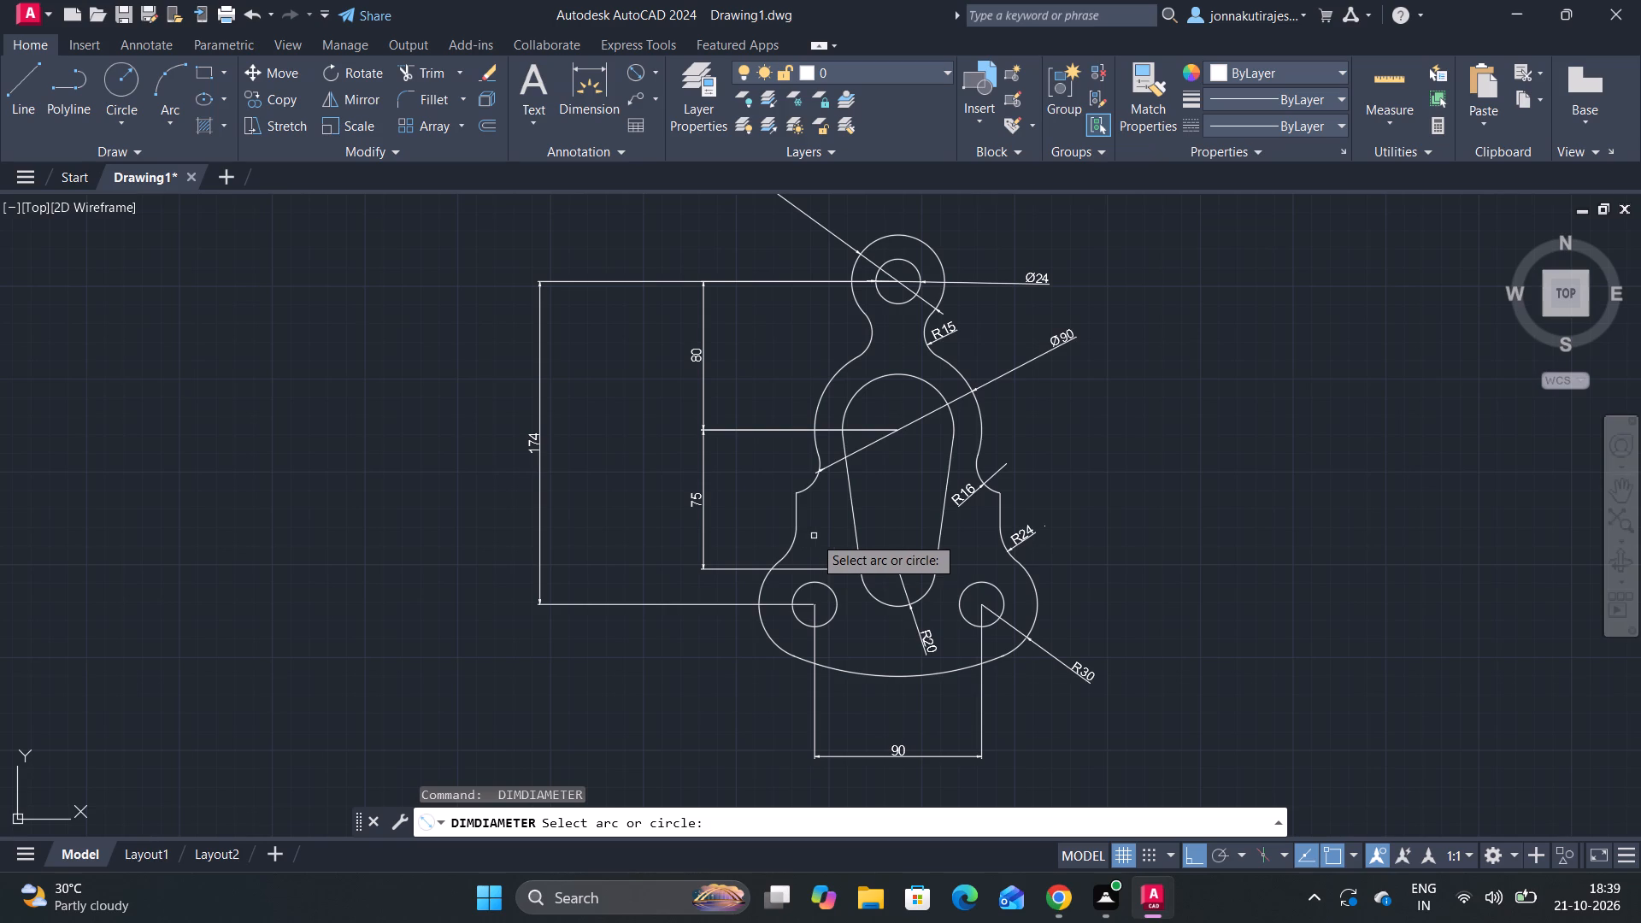
key("Escape")
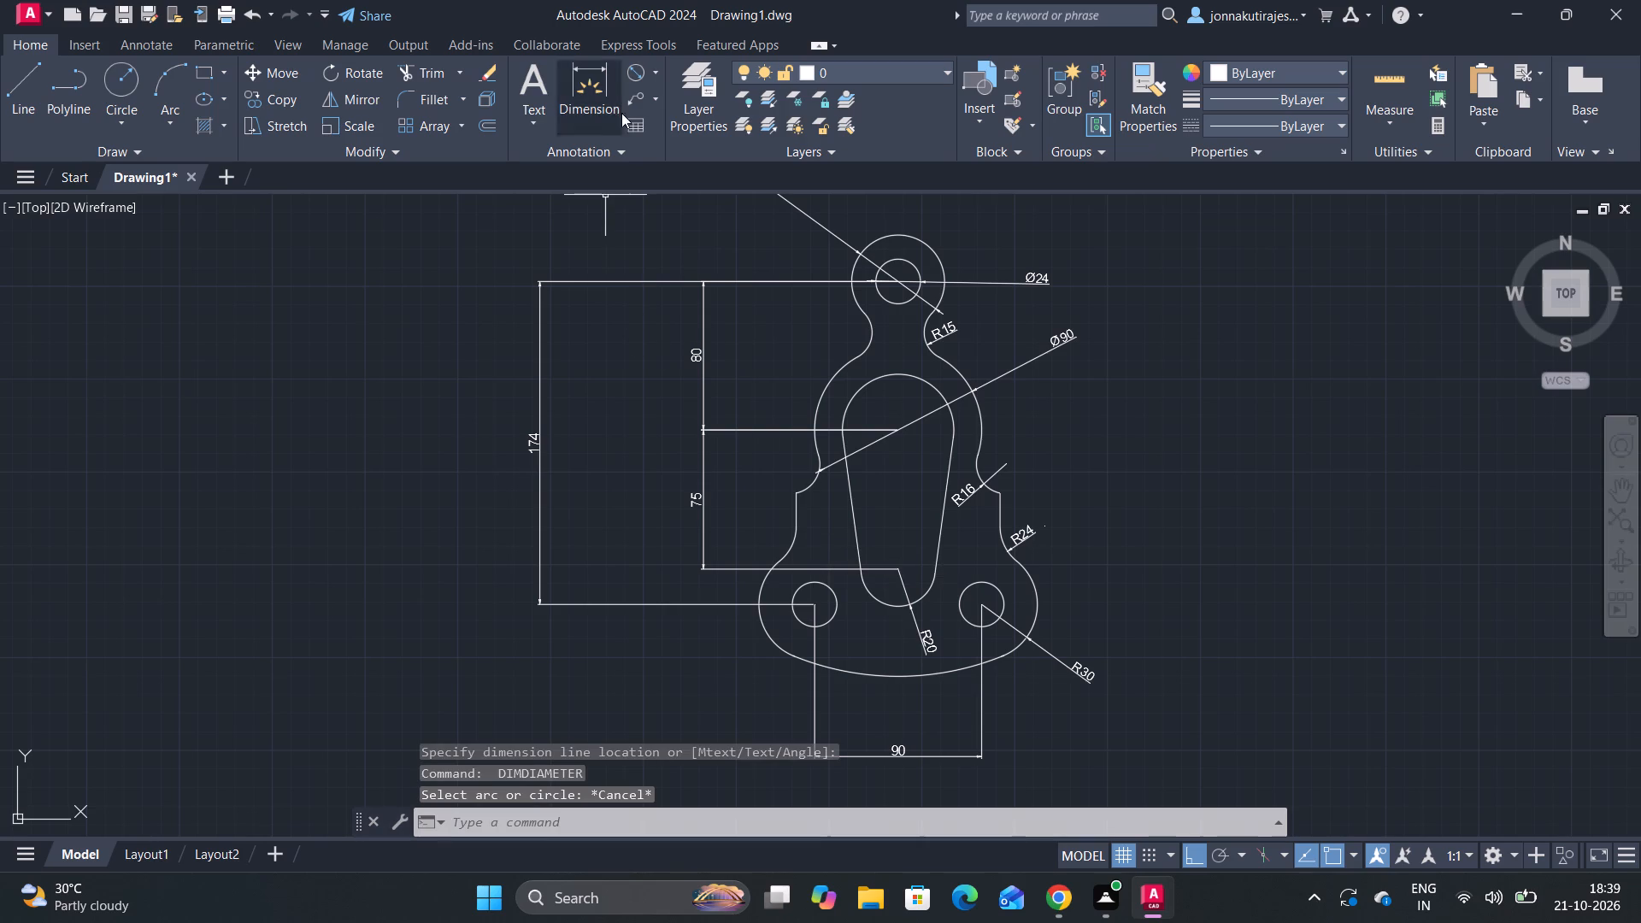
Add a radius dimension to the part's curved bottom arc, with the text inside the body just above the arc.
left_click(661, 69)
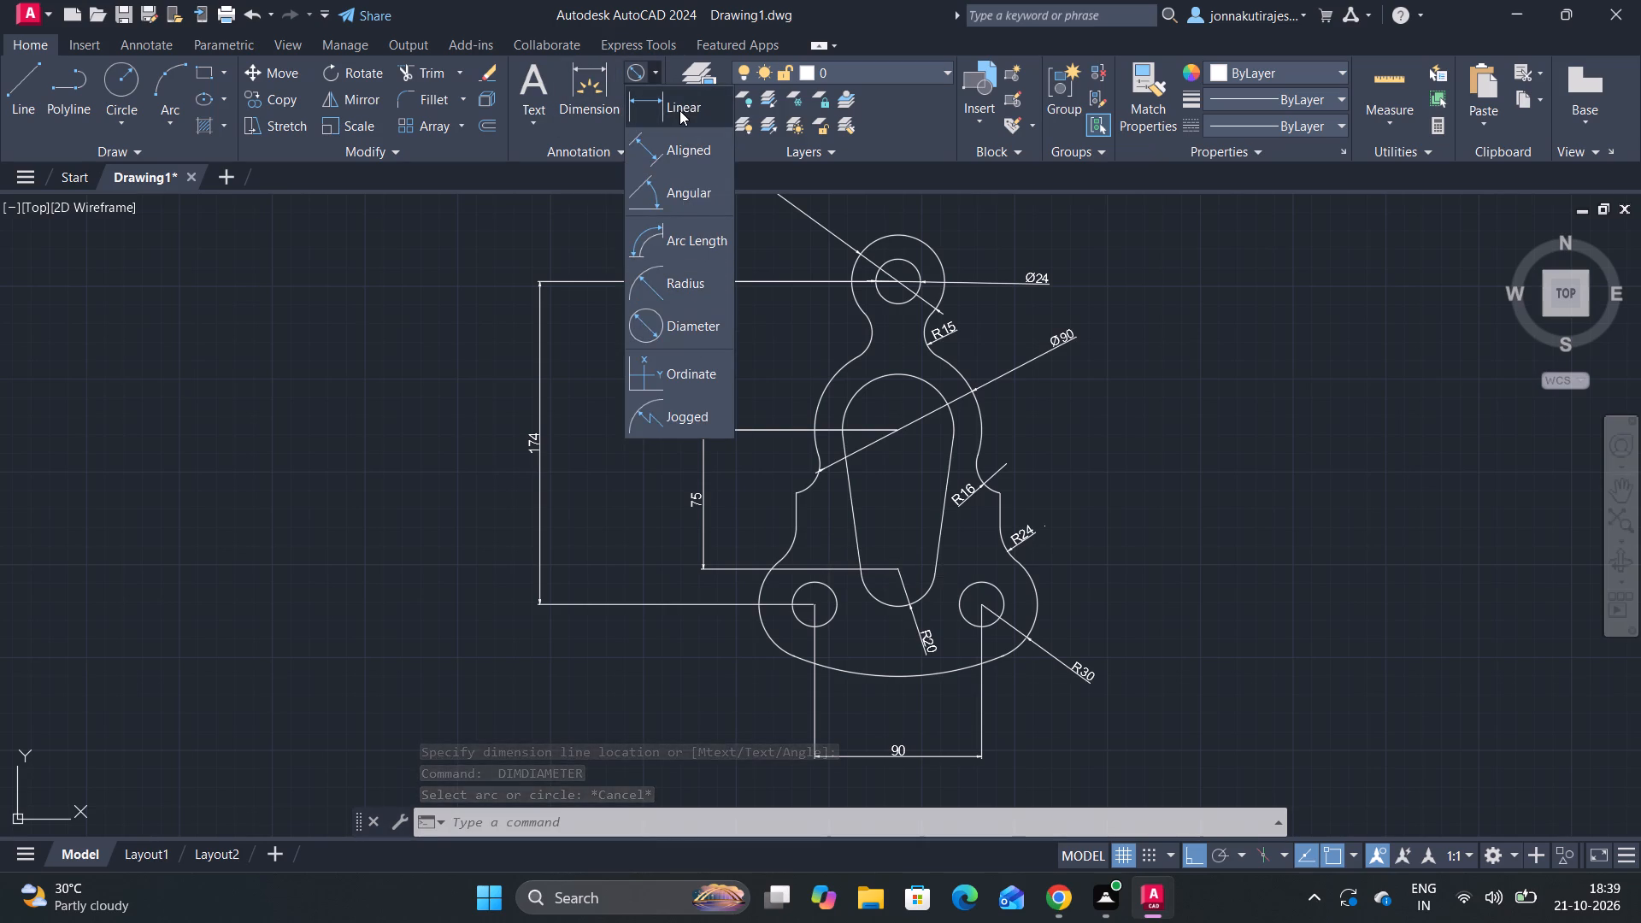
left_click(668, 274)
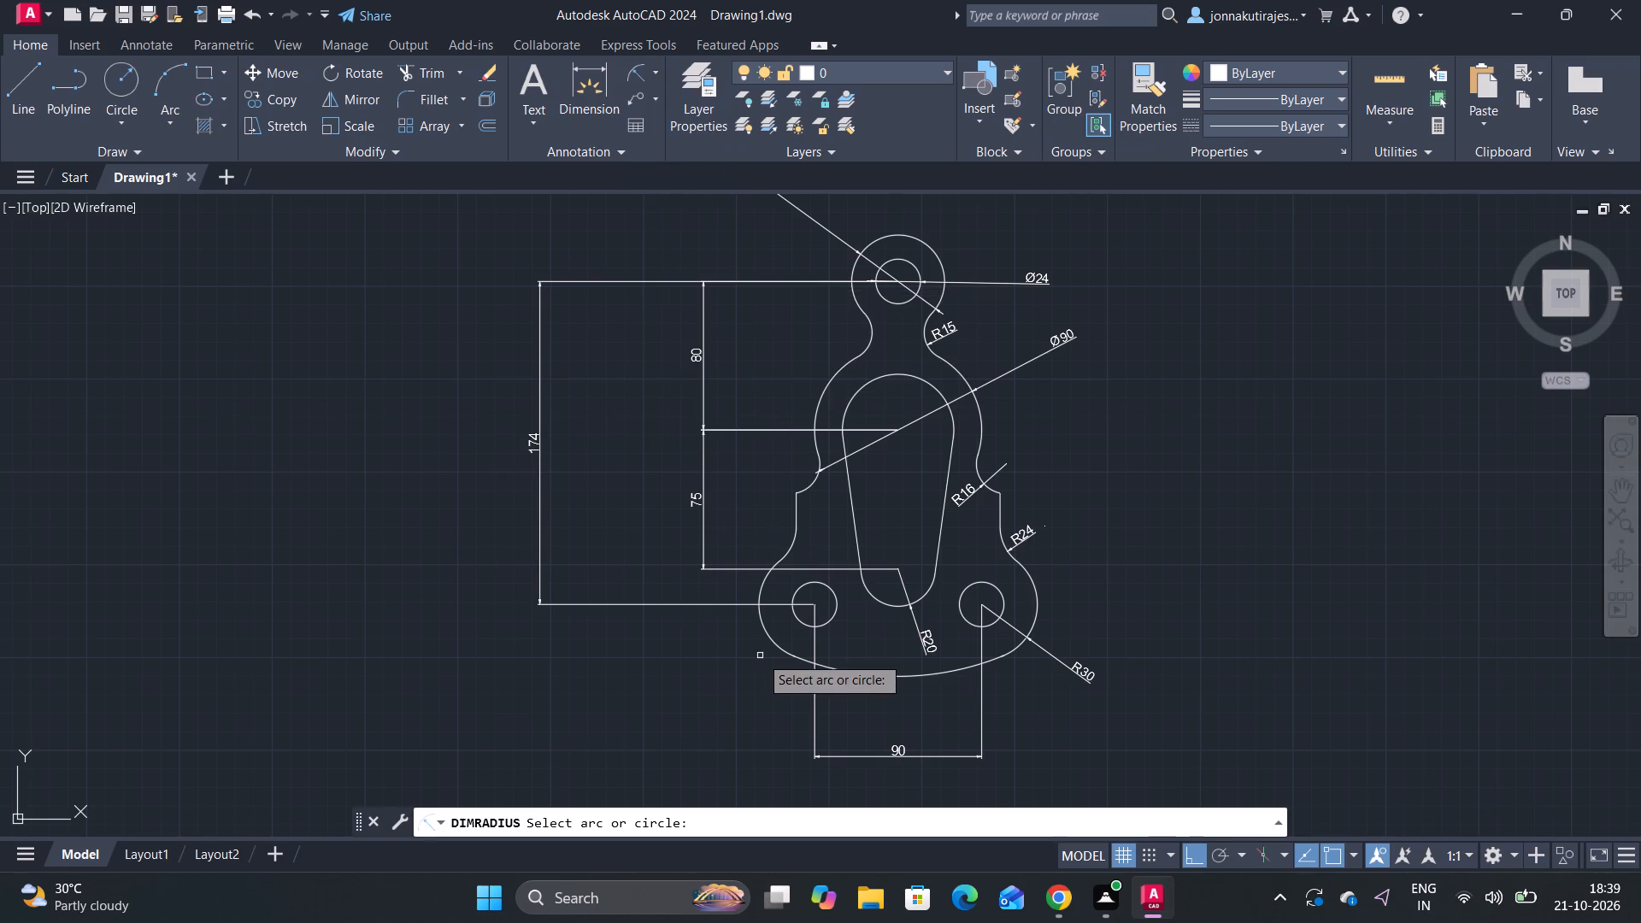
scroll(761, 656, "up", 2)
left_click(1122, 707)
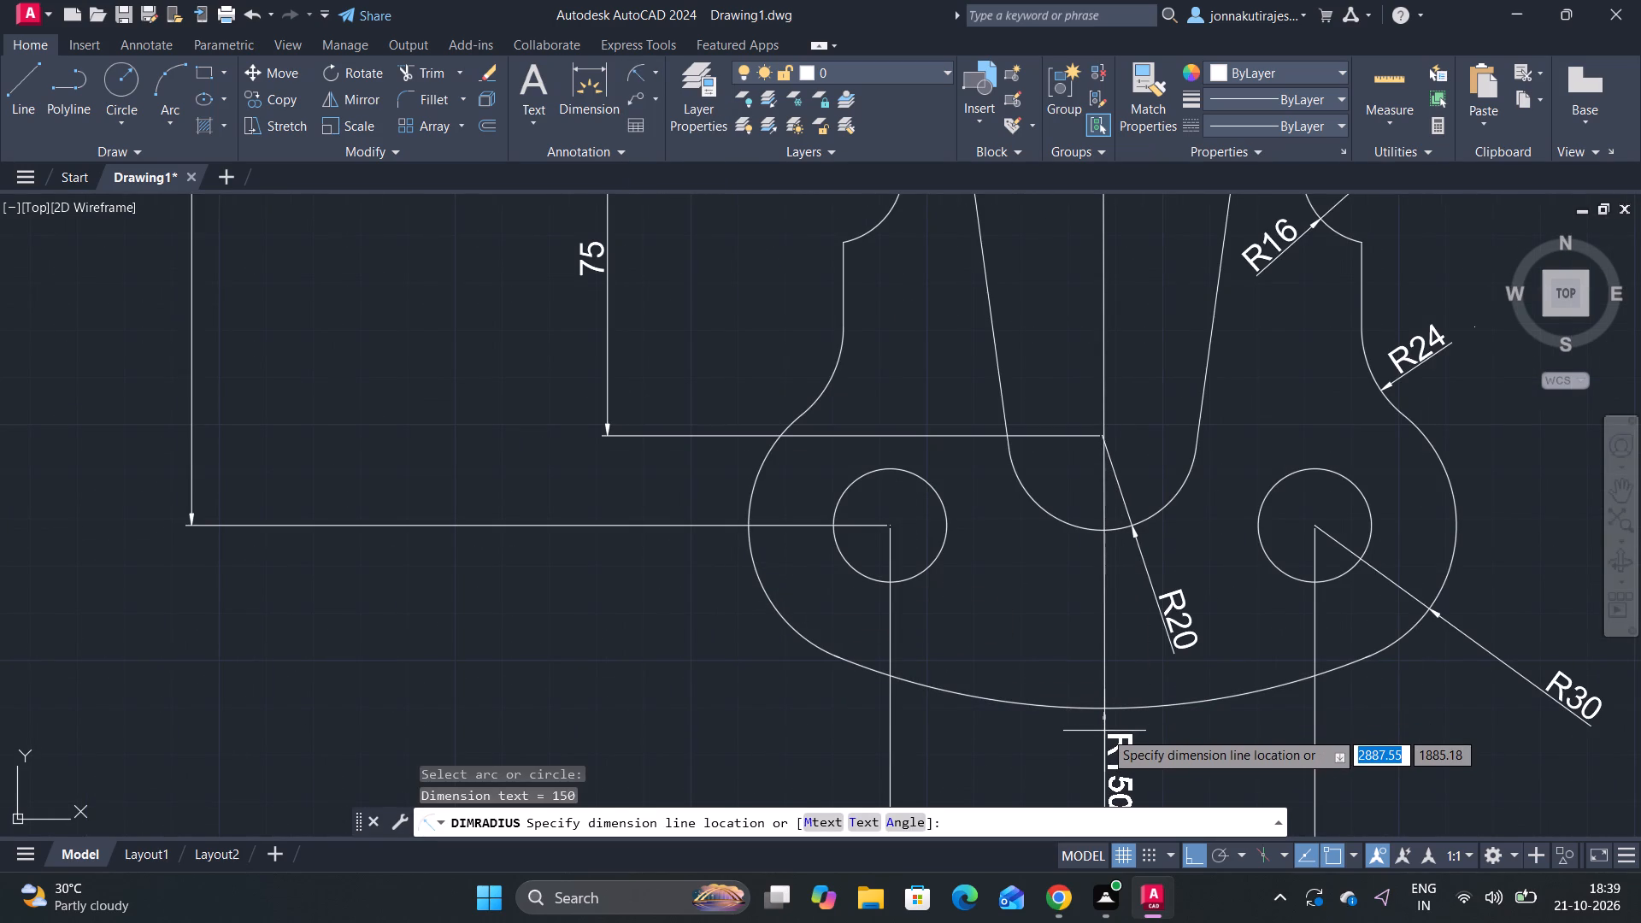
left_click(1101, 659)
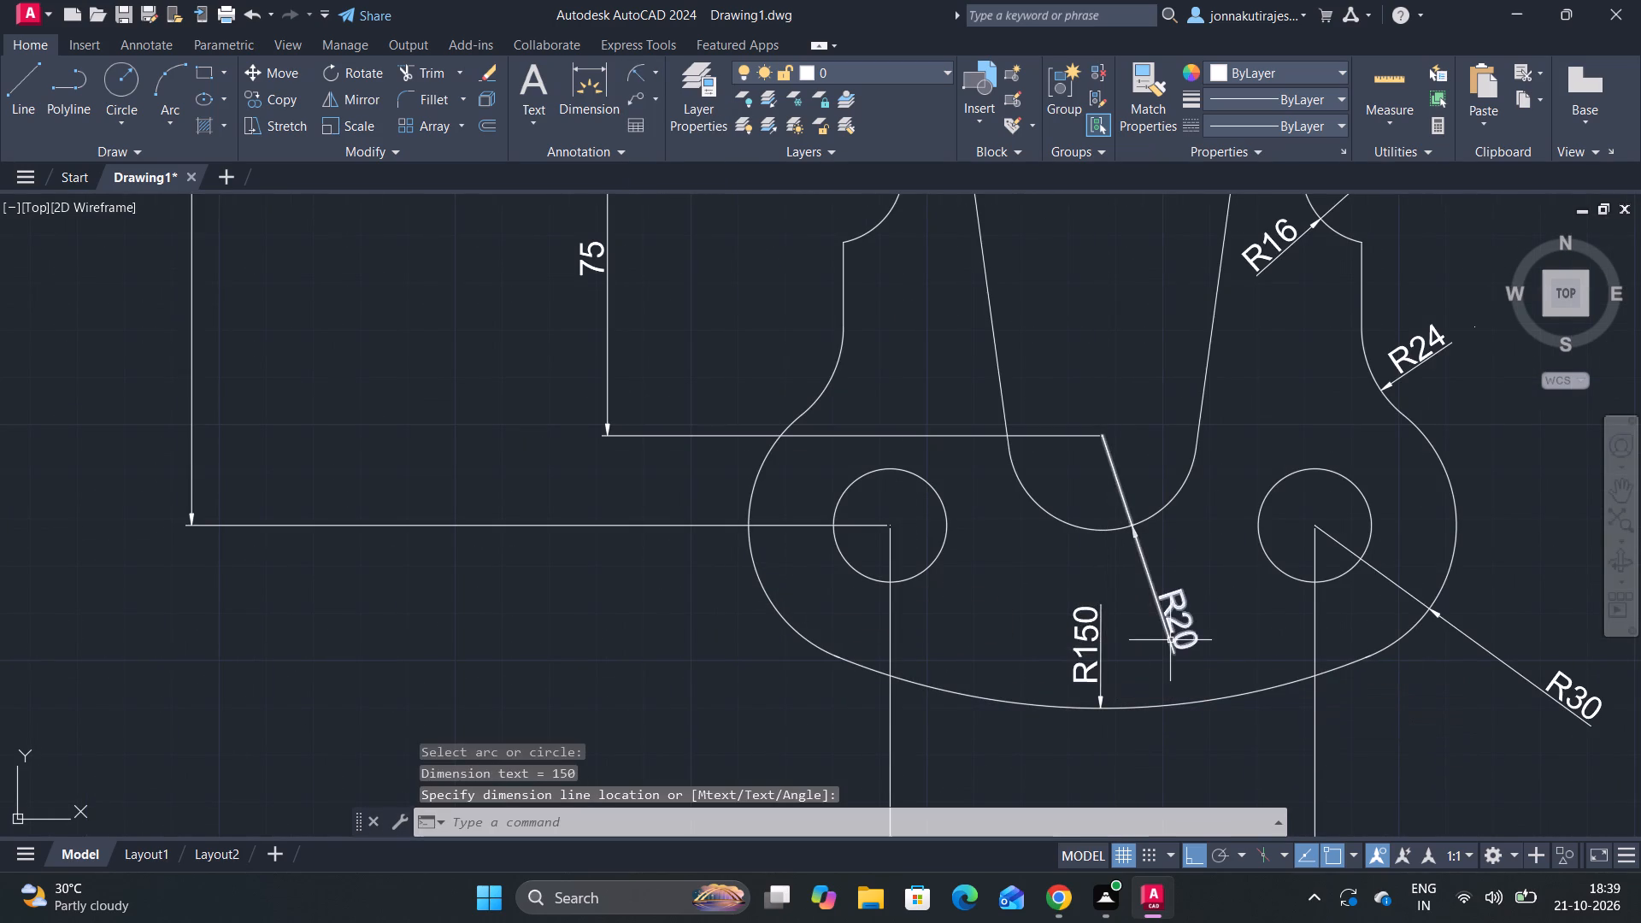
middle_click_drag(1170, 640, 1050, 695)
scroll(1044, 682, "down", 2)
Add a radius dimension to the tapered slot's upper arc, with the text outside the body to its upper left.
key("space")
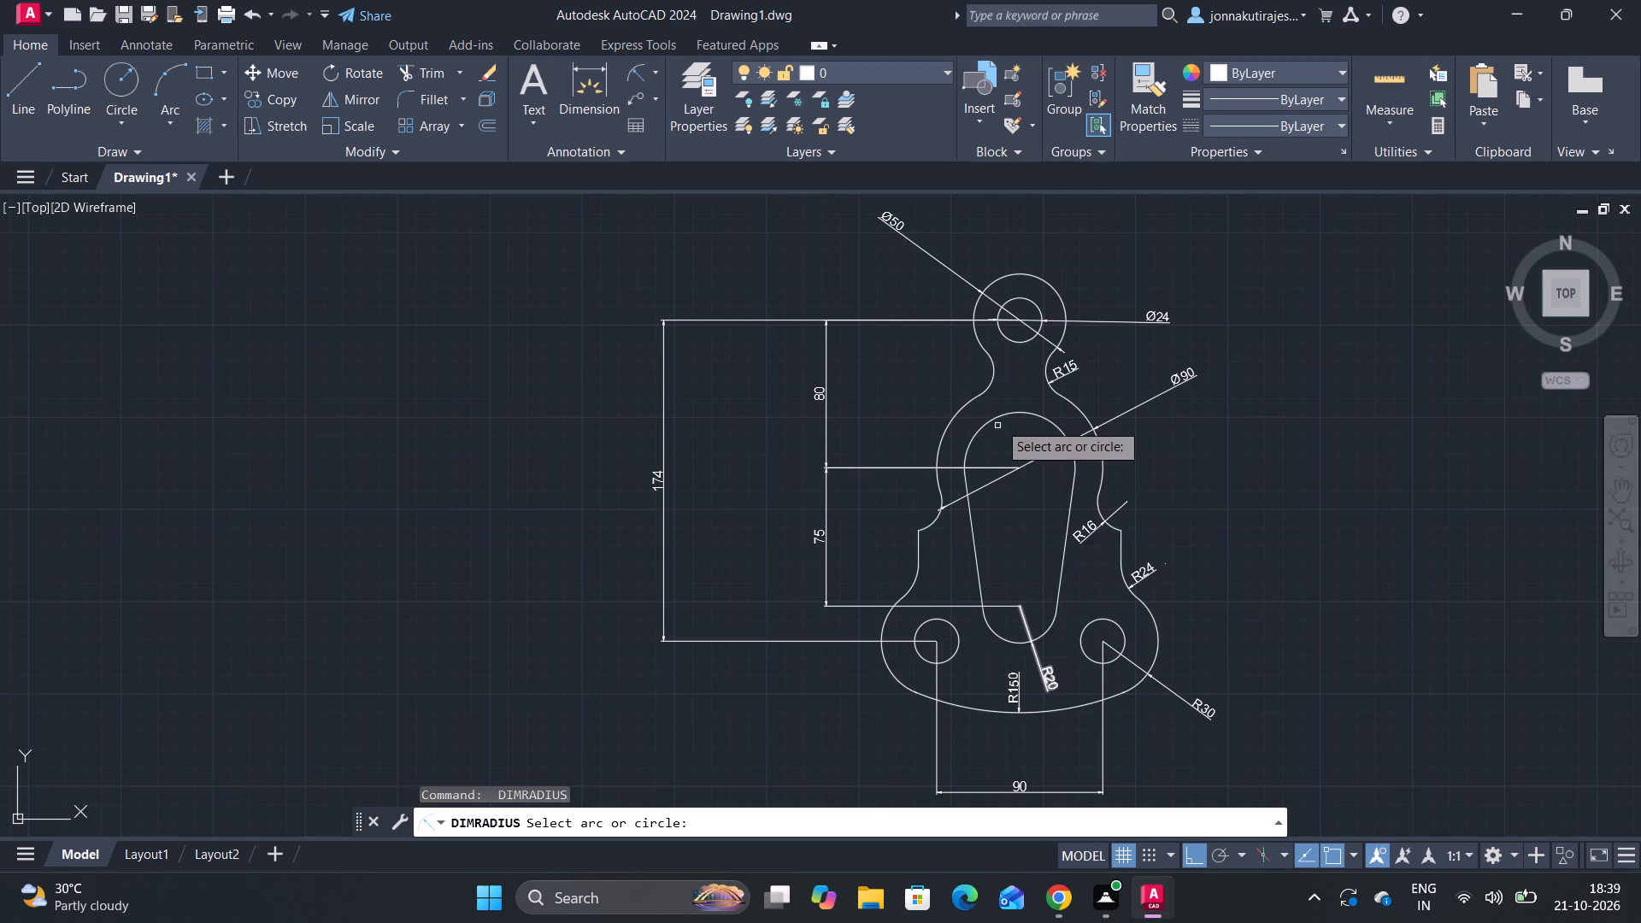
left_click(1024, 412)
left_click(904, 376)
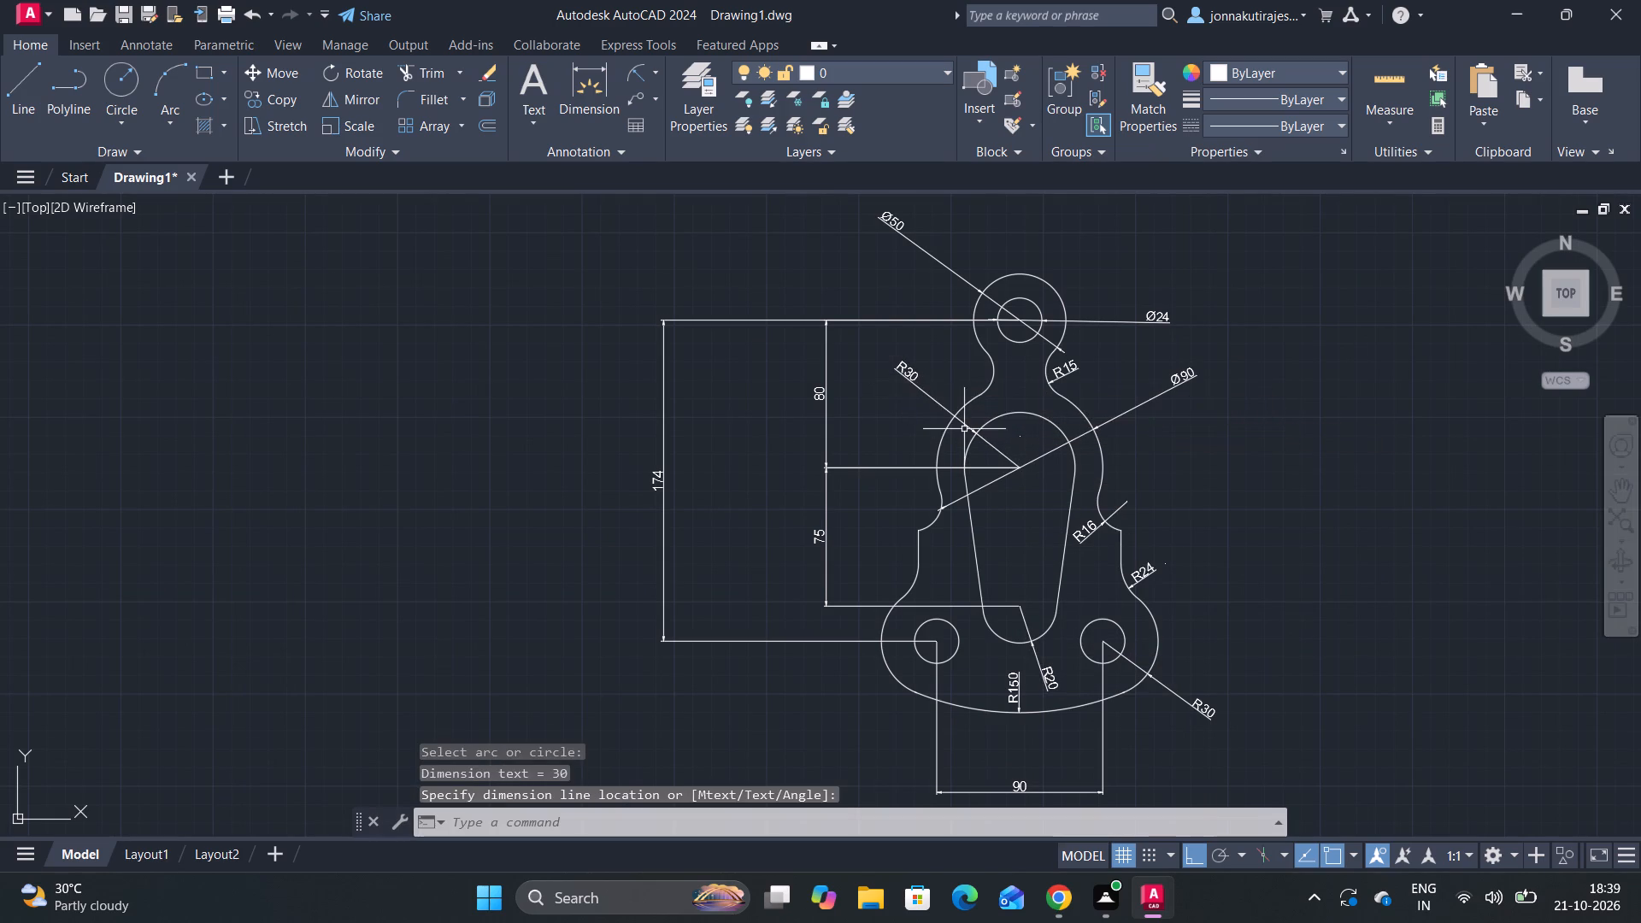
scroll(964, 429, "up", 2)
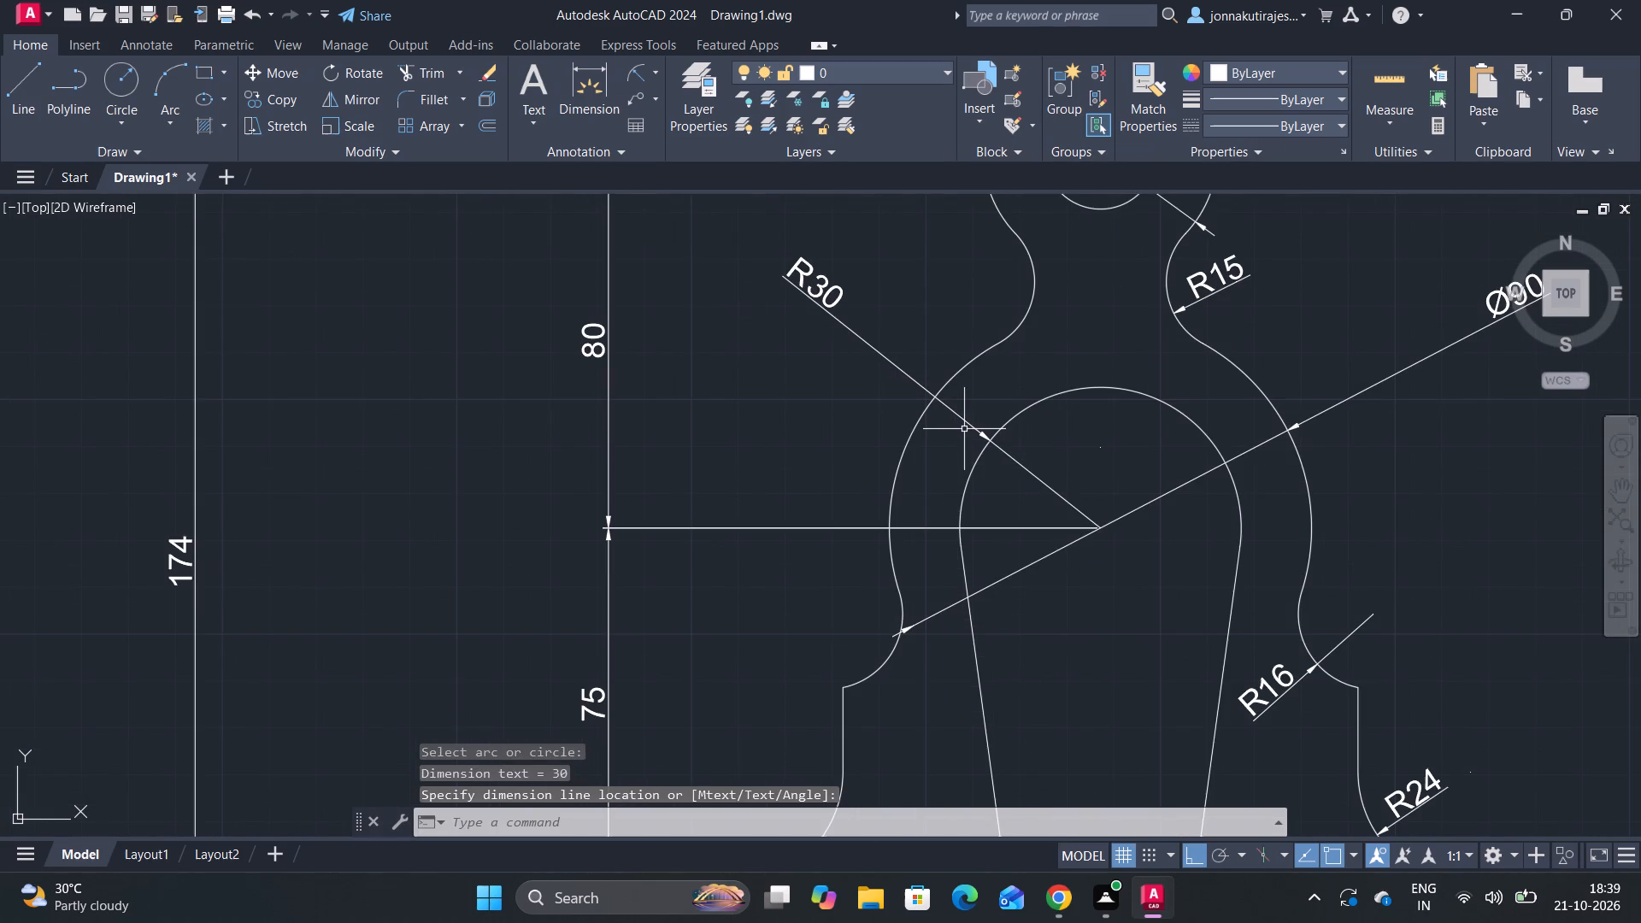
key("space")
scroll(964, 429, "down", 2)
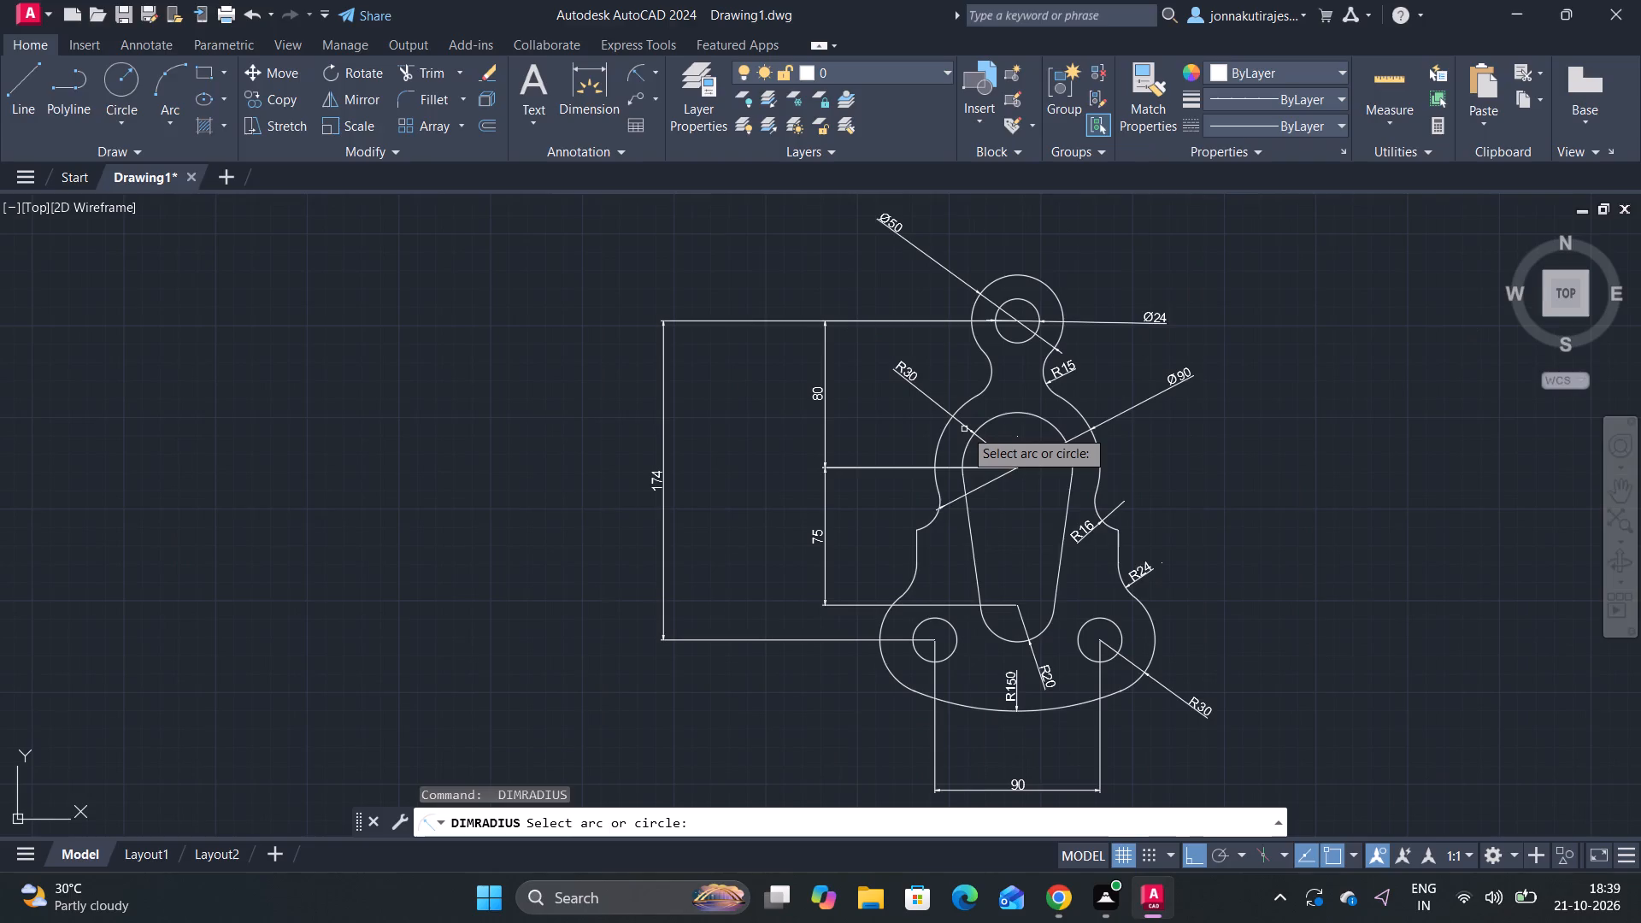
key("Escape")
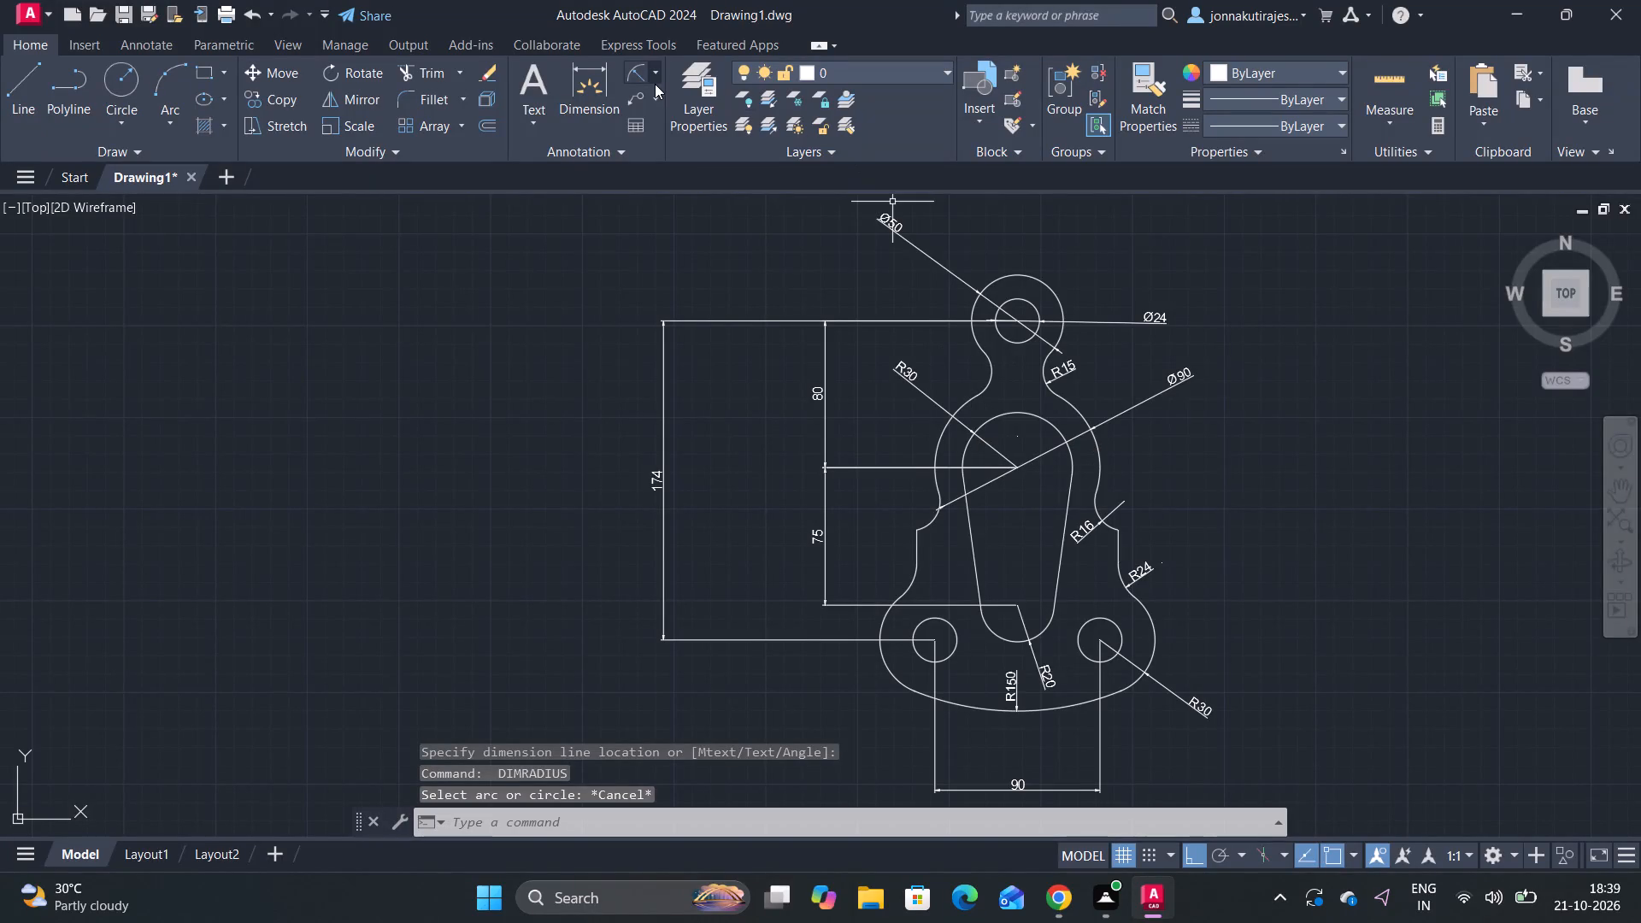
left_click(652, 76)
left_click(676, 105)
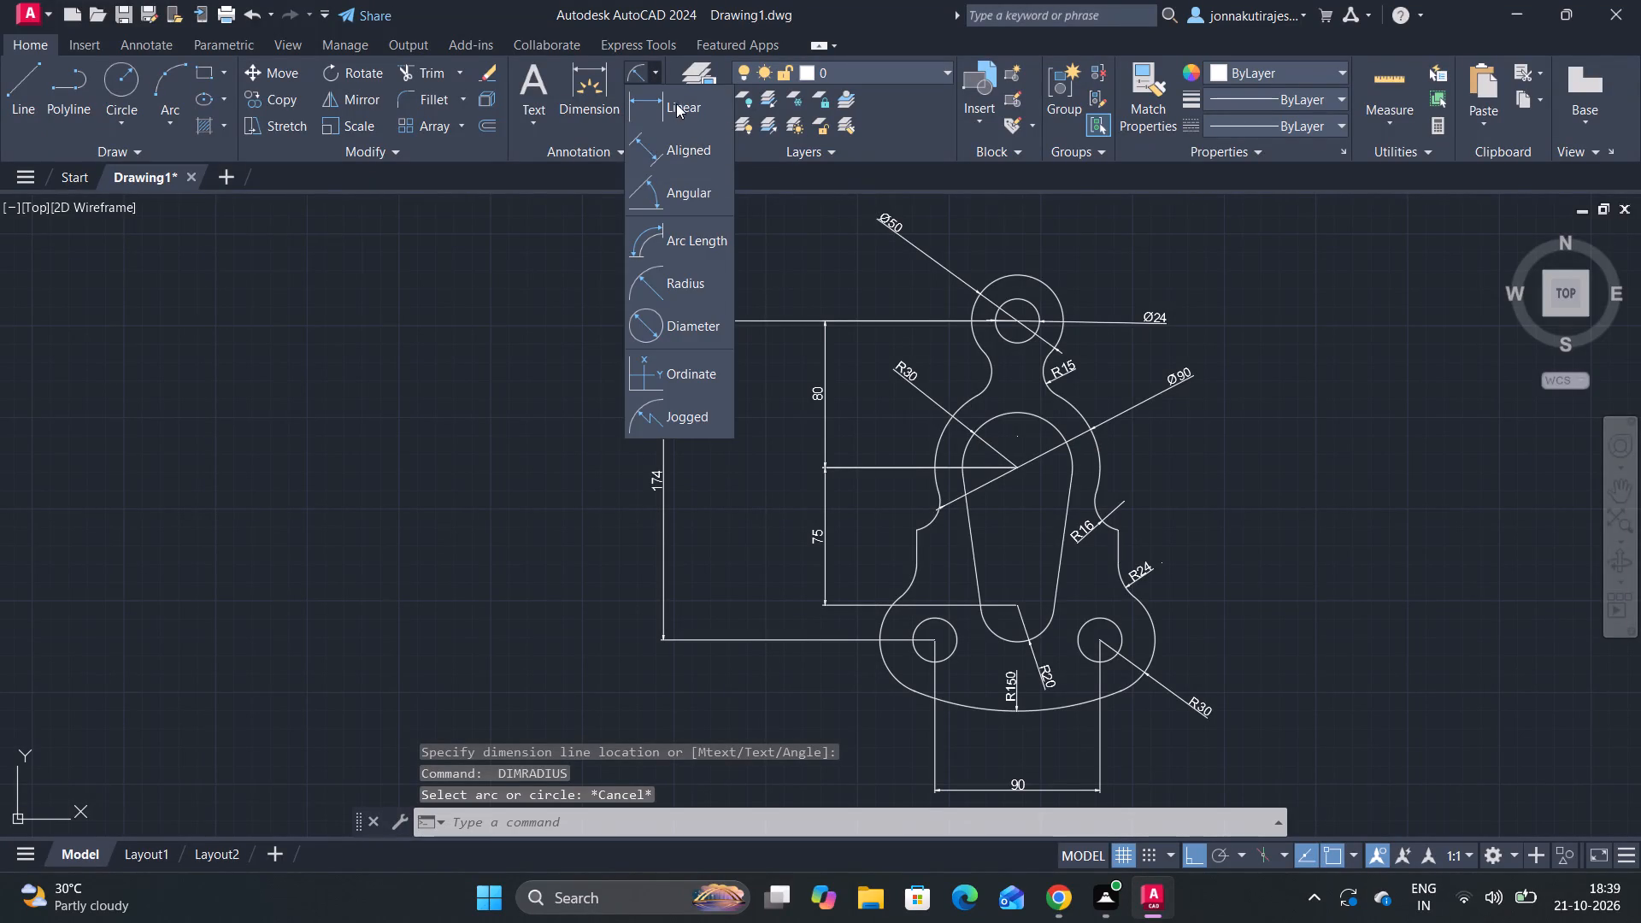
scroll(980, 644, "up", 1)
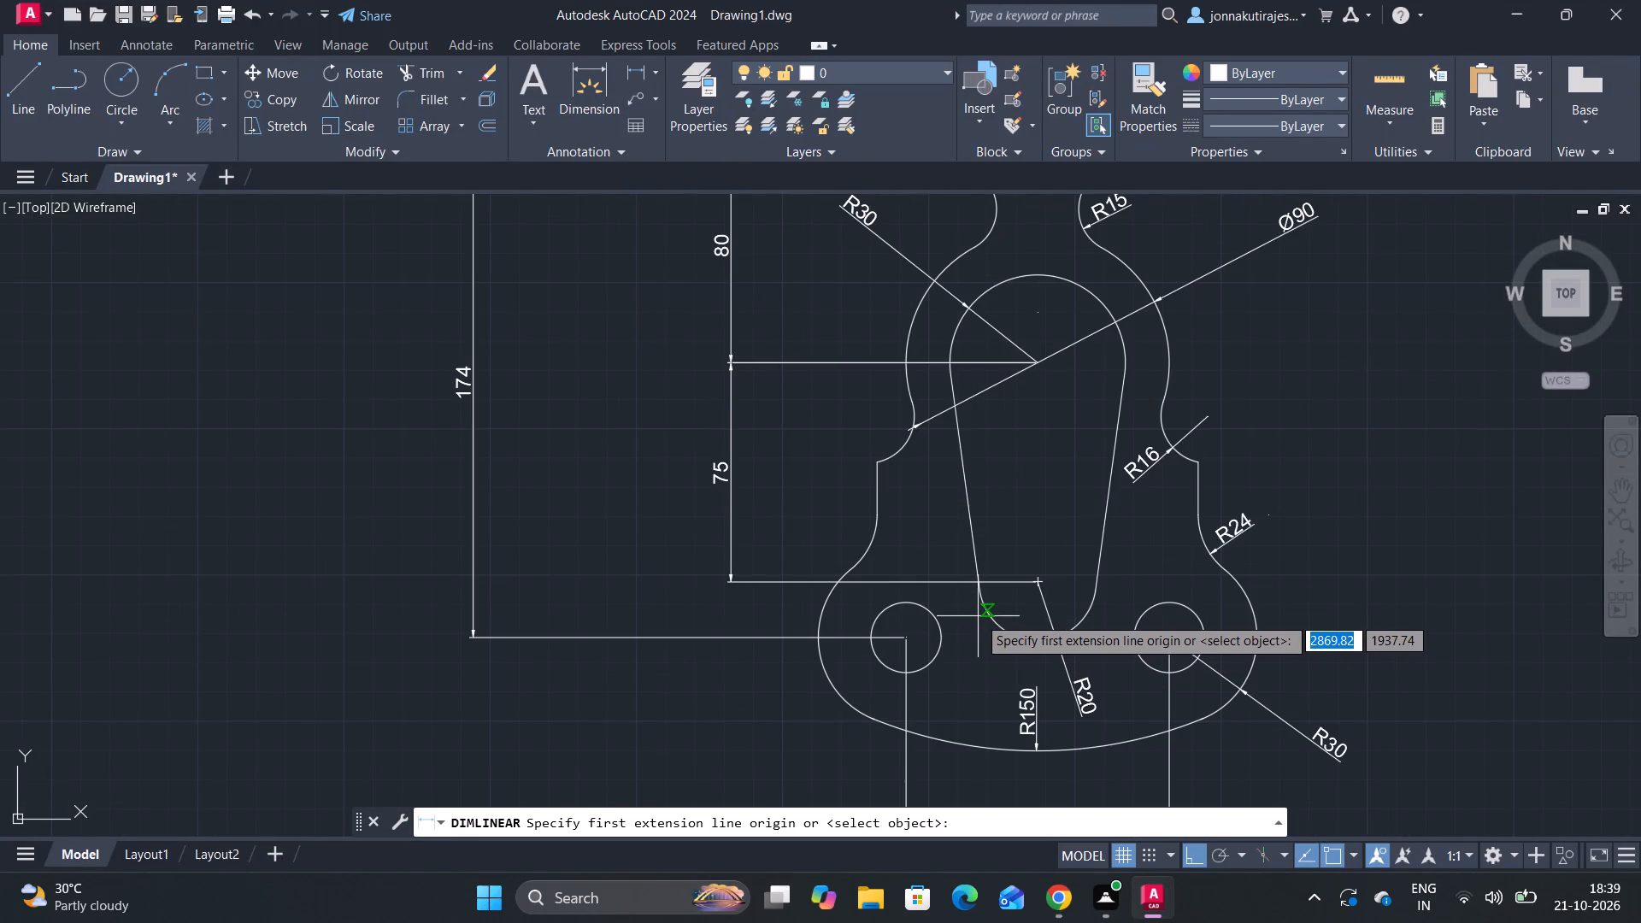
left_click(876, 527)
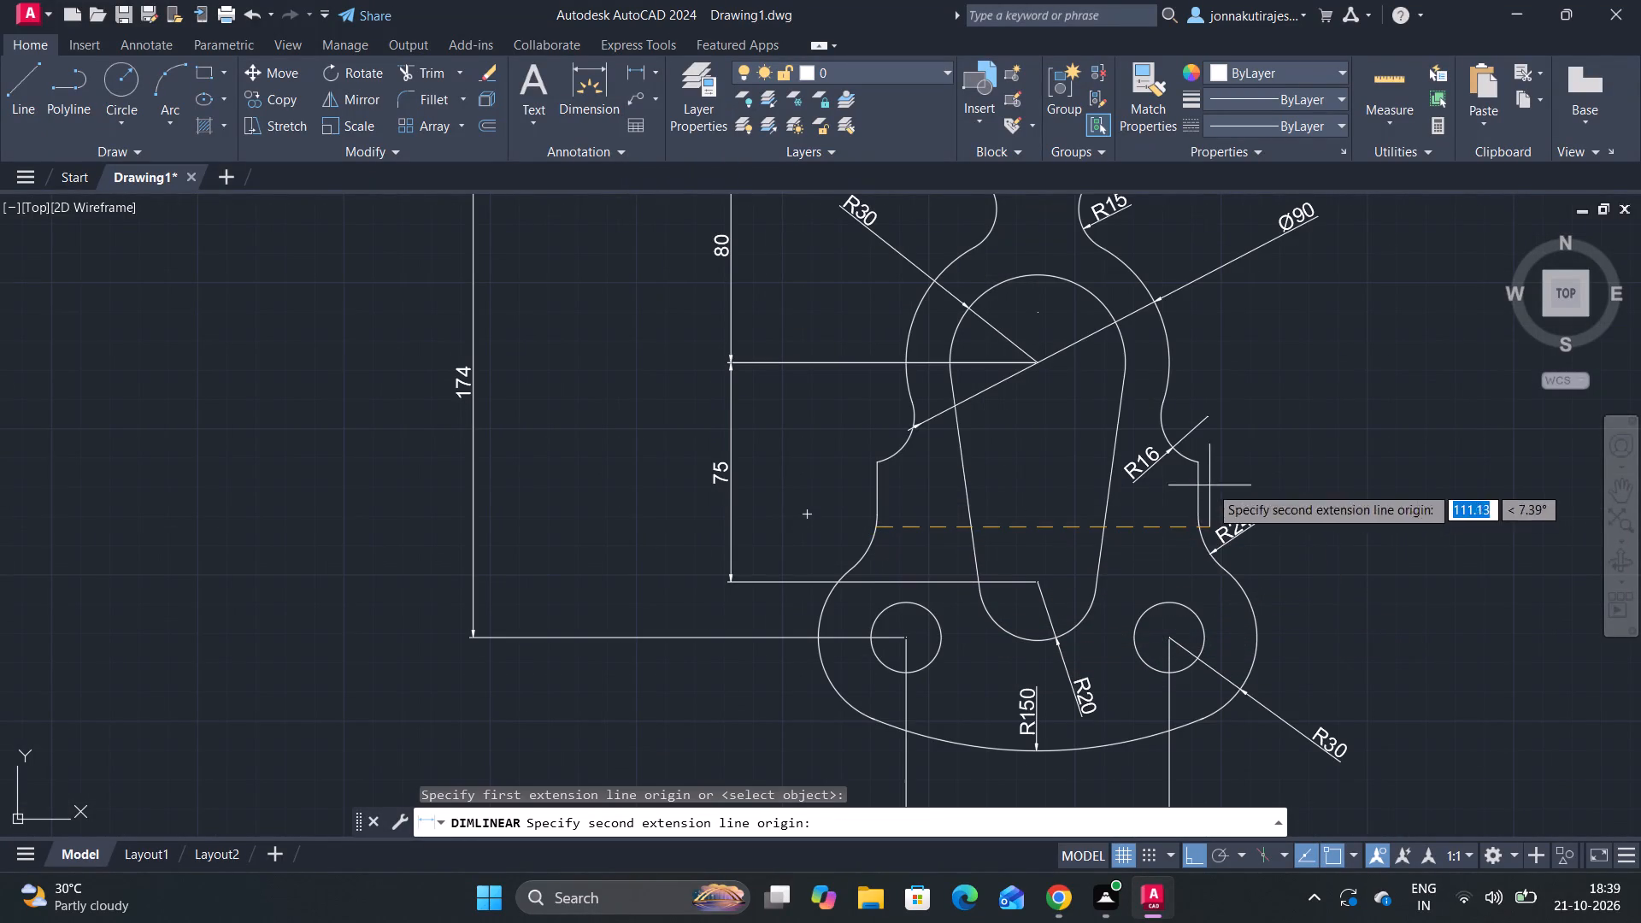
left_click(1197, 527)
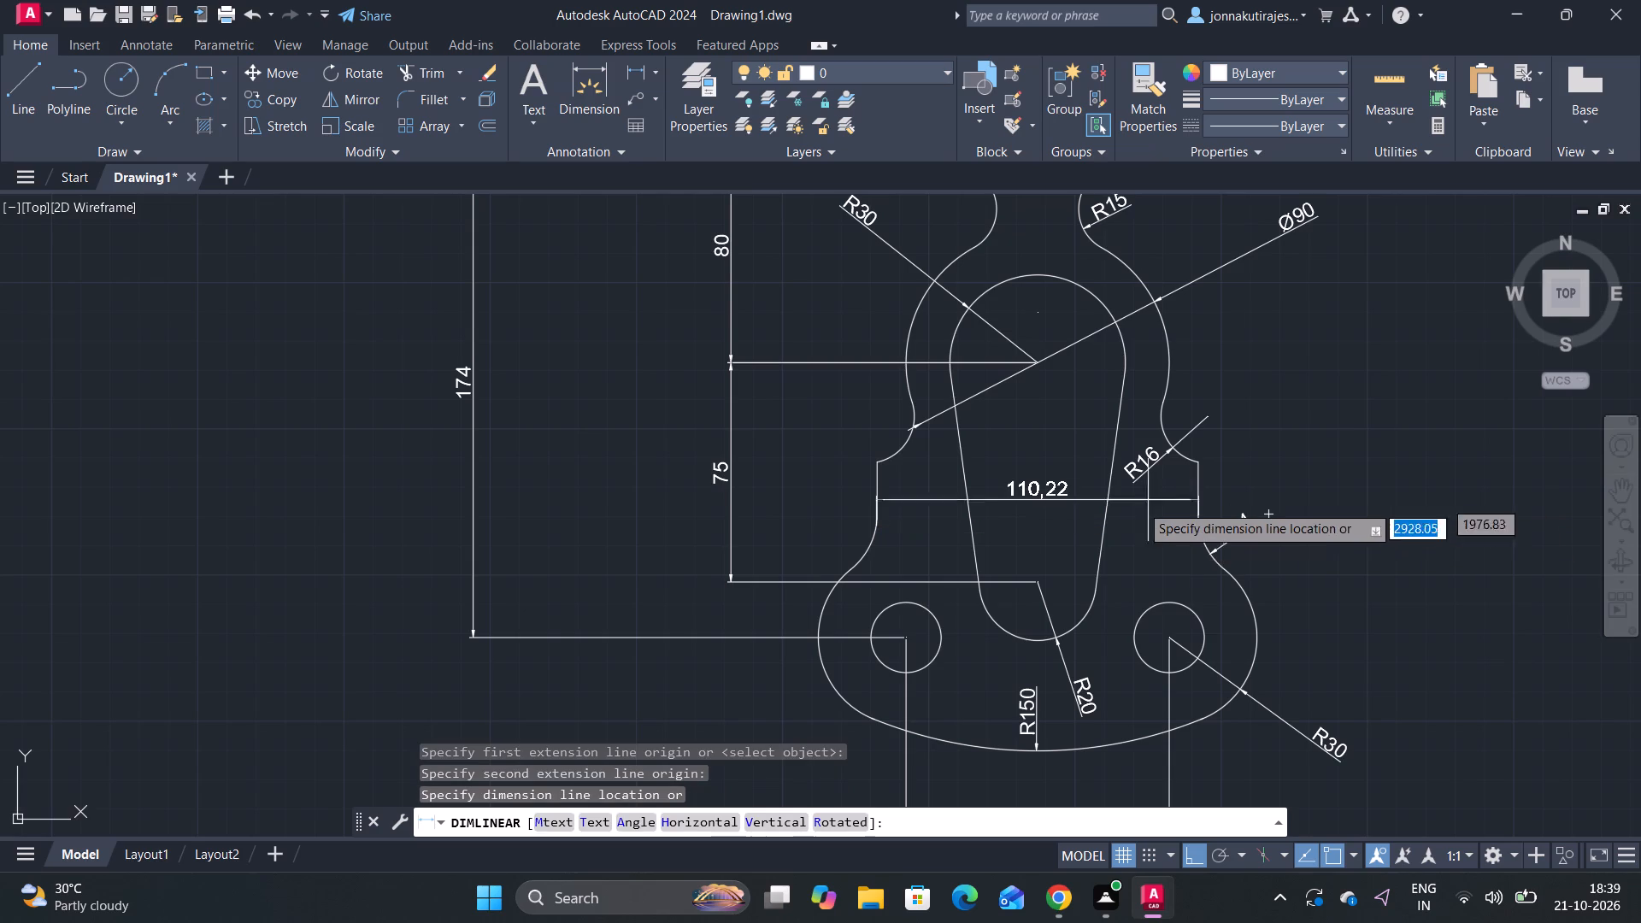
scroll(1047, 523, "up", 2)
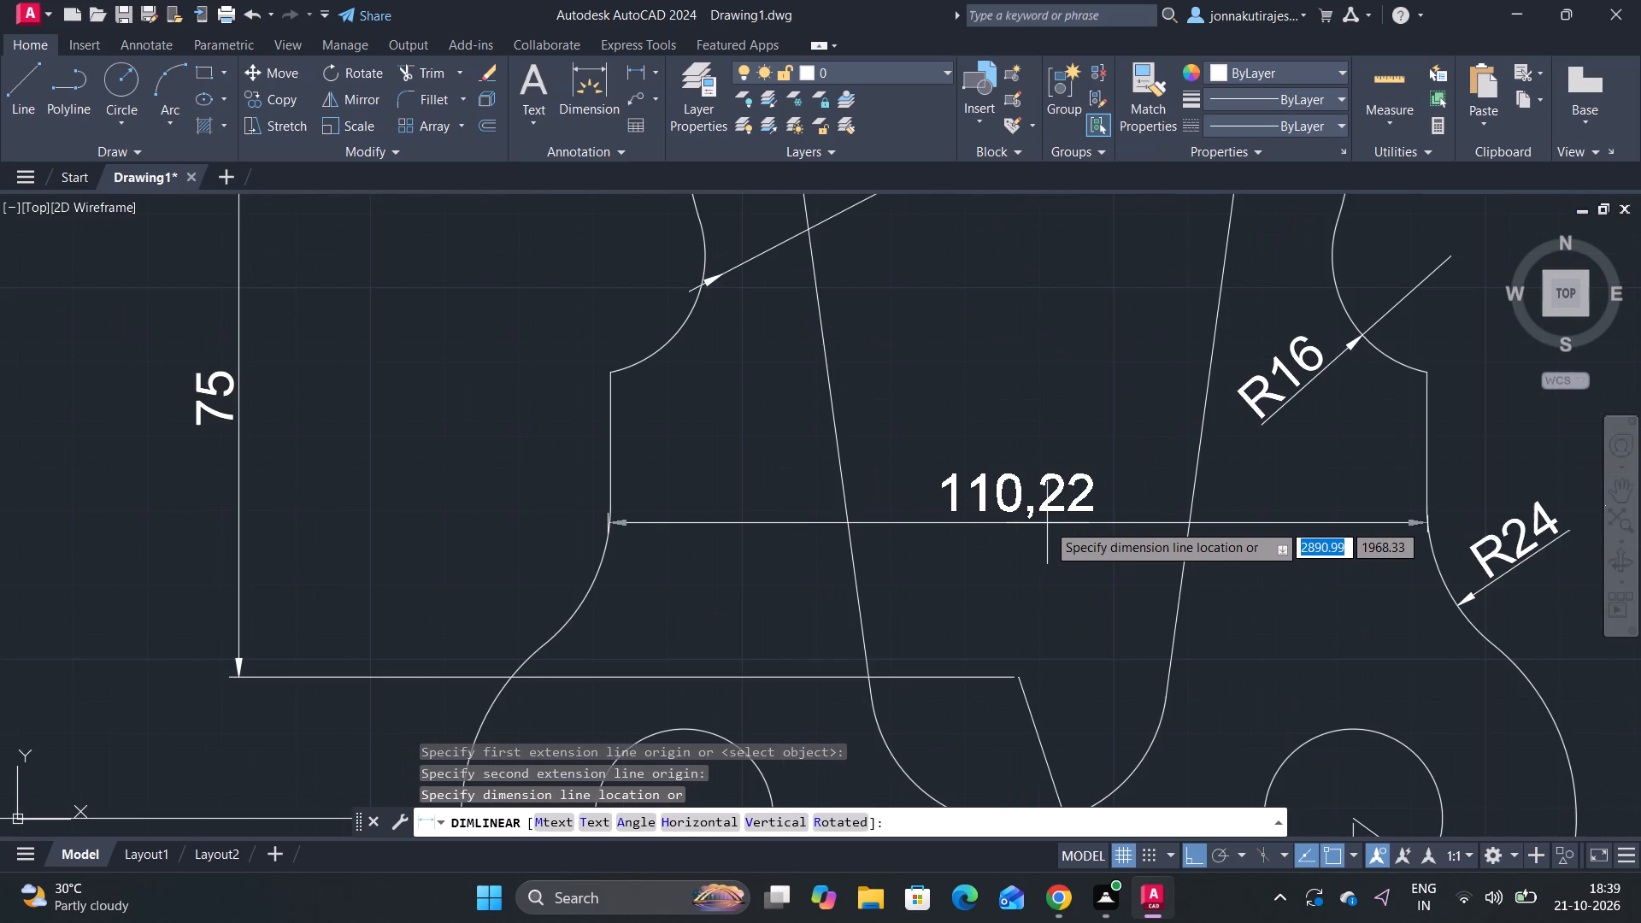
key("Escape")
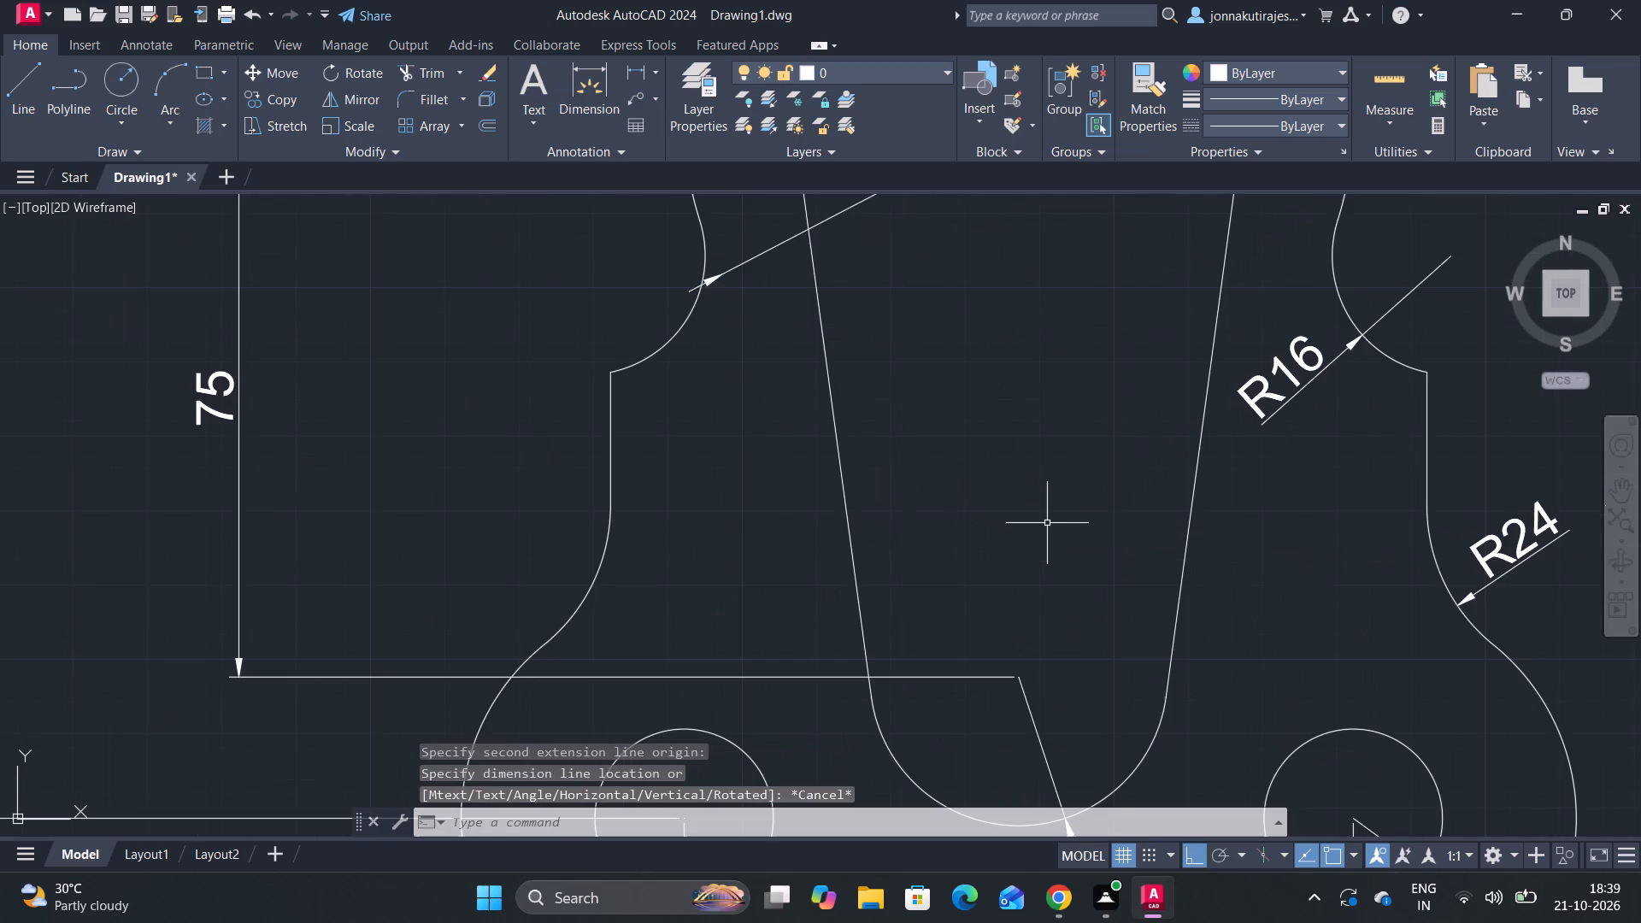
Turn off command log recording with LOGFILEOFF.
scroll(1047, 523, "down", 4)
middle_click_drag(1054, 532, 969, 570)
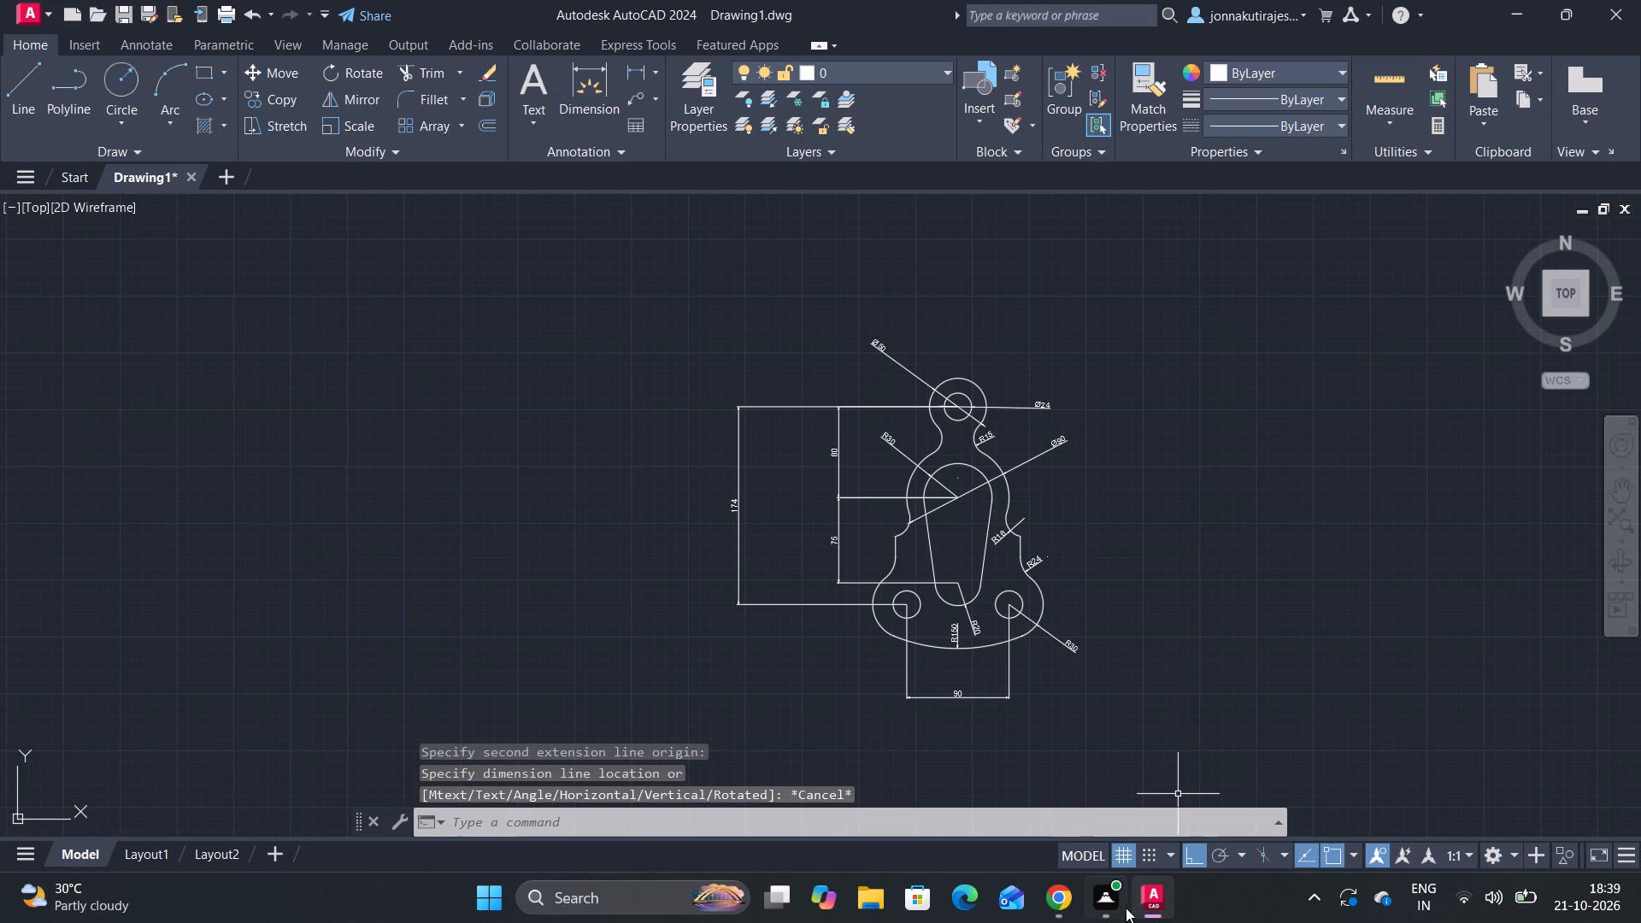
middle_click_drag(1101, 544, 1059, 494)
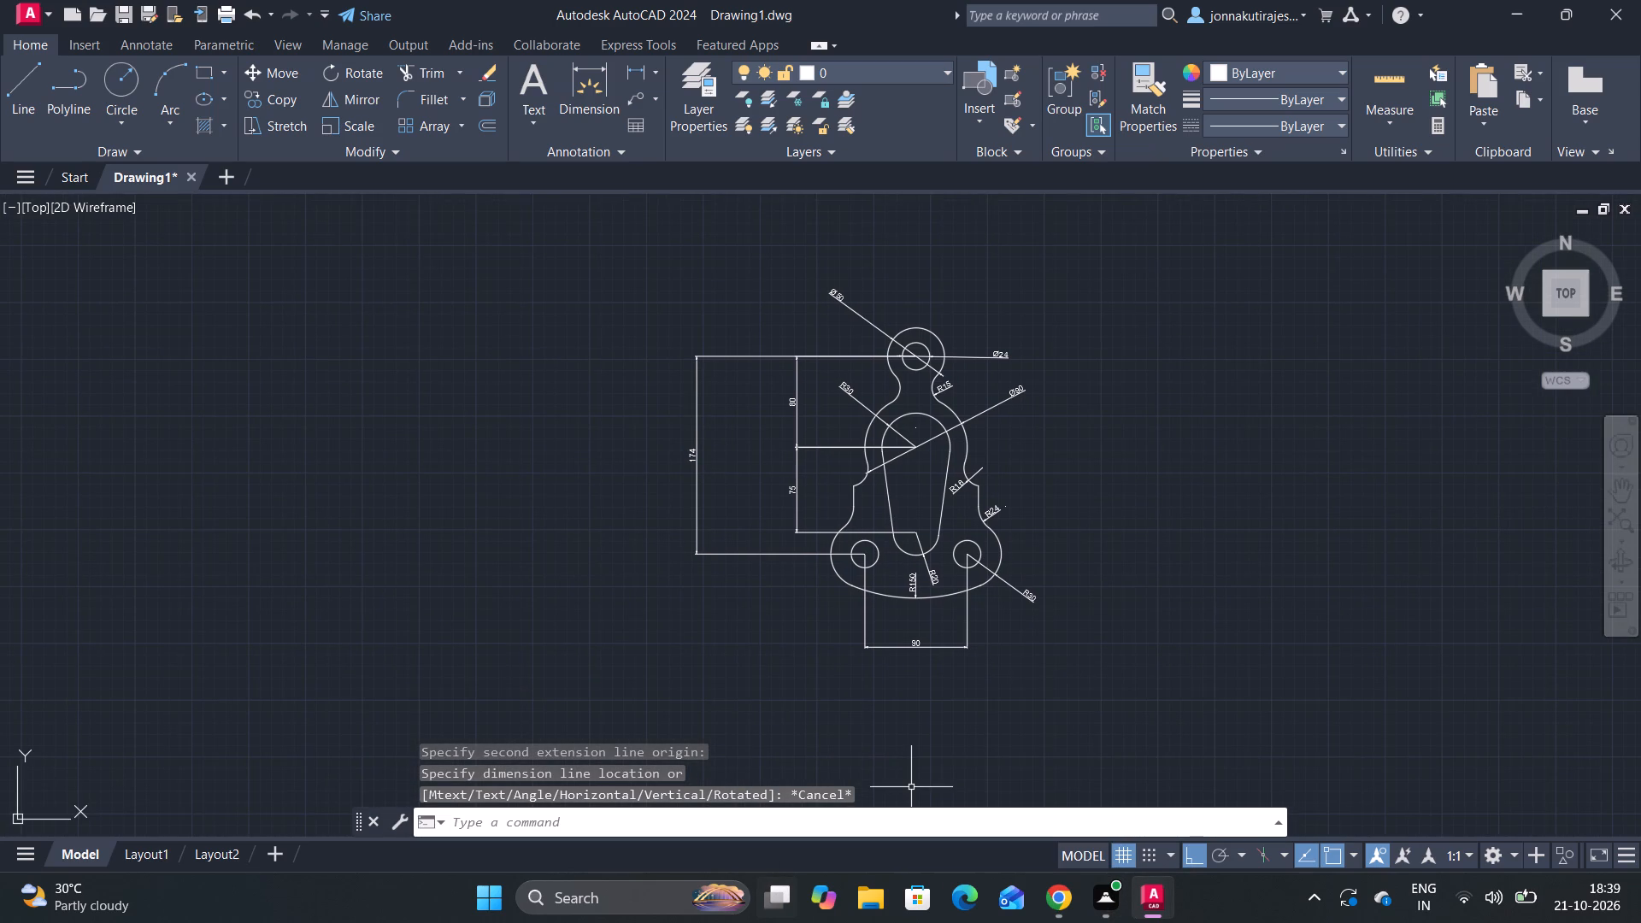
left_click(765, 826)
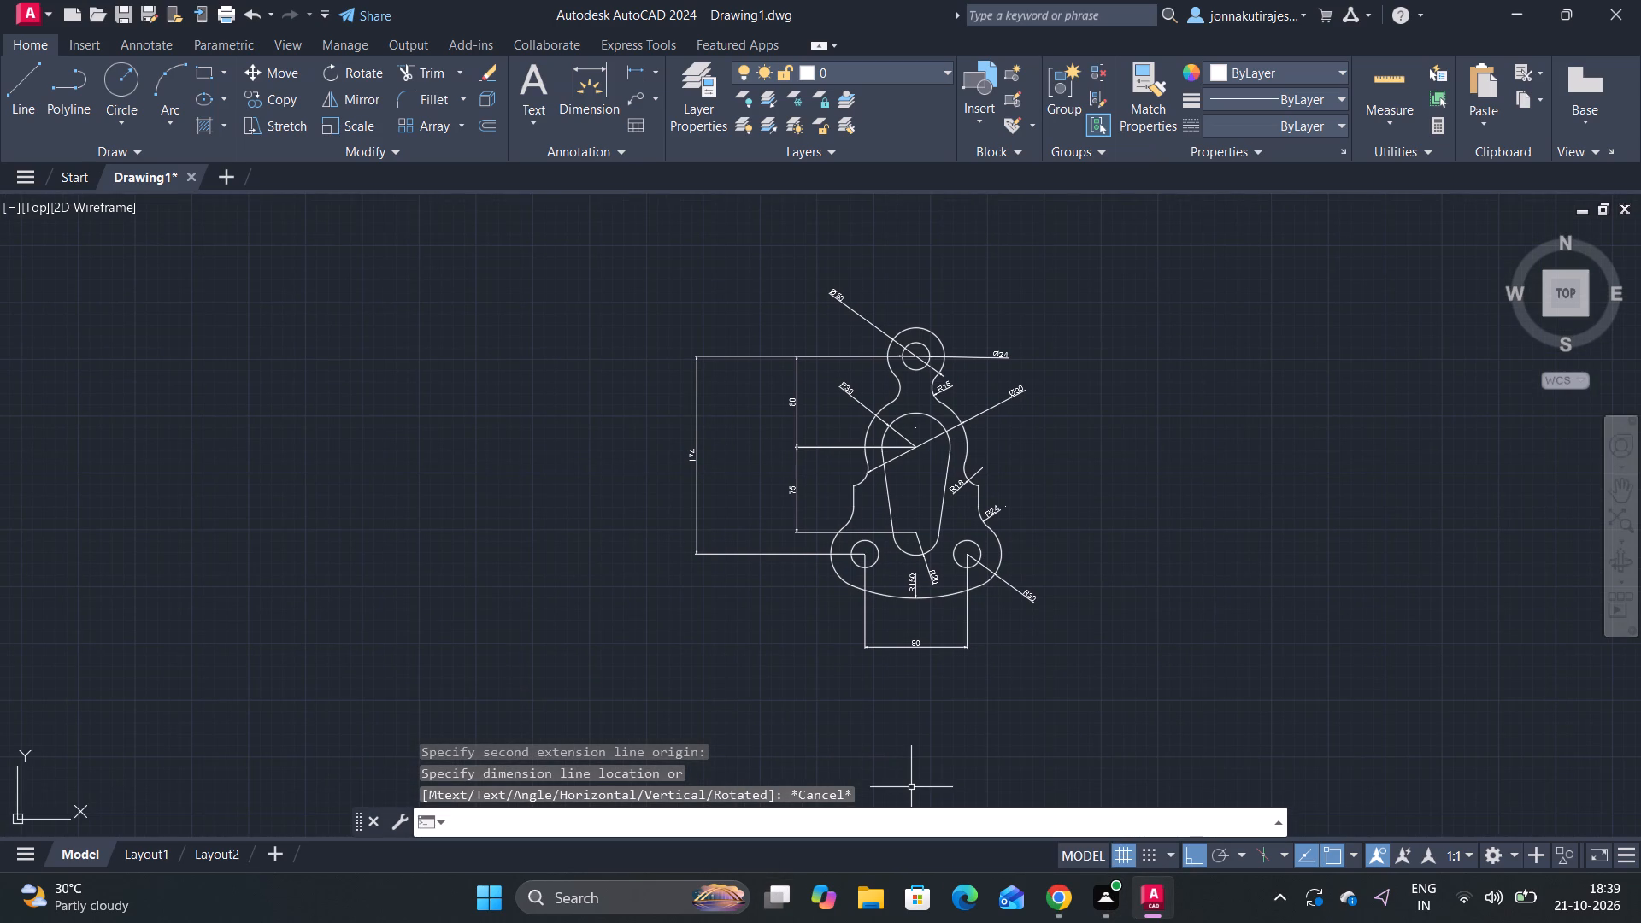
type("log")
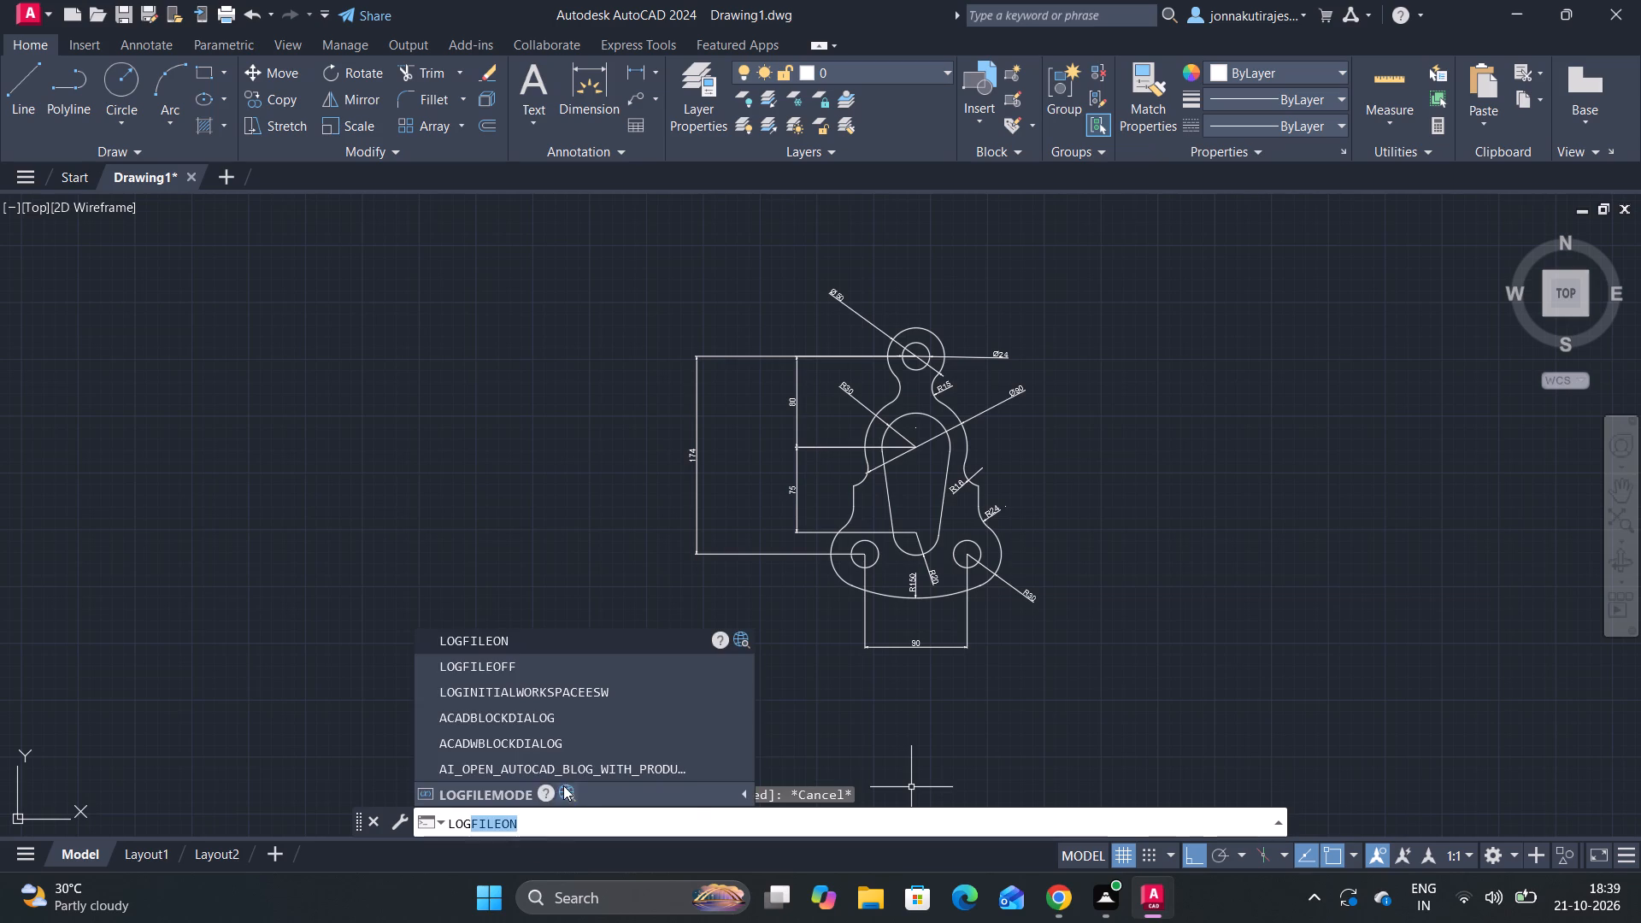
left_click(547, 670)
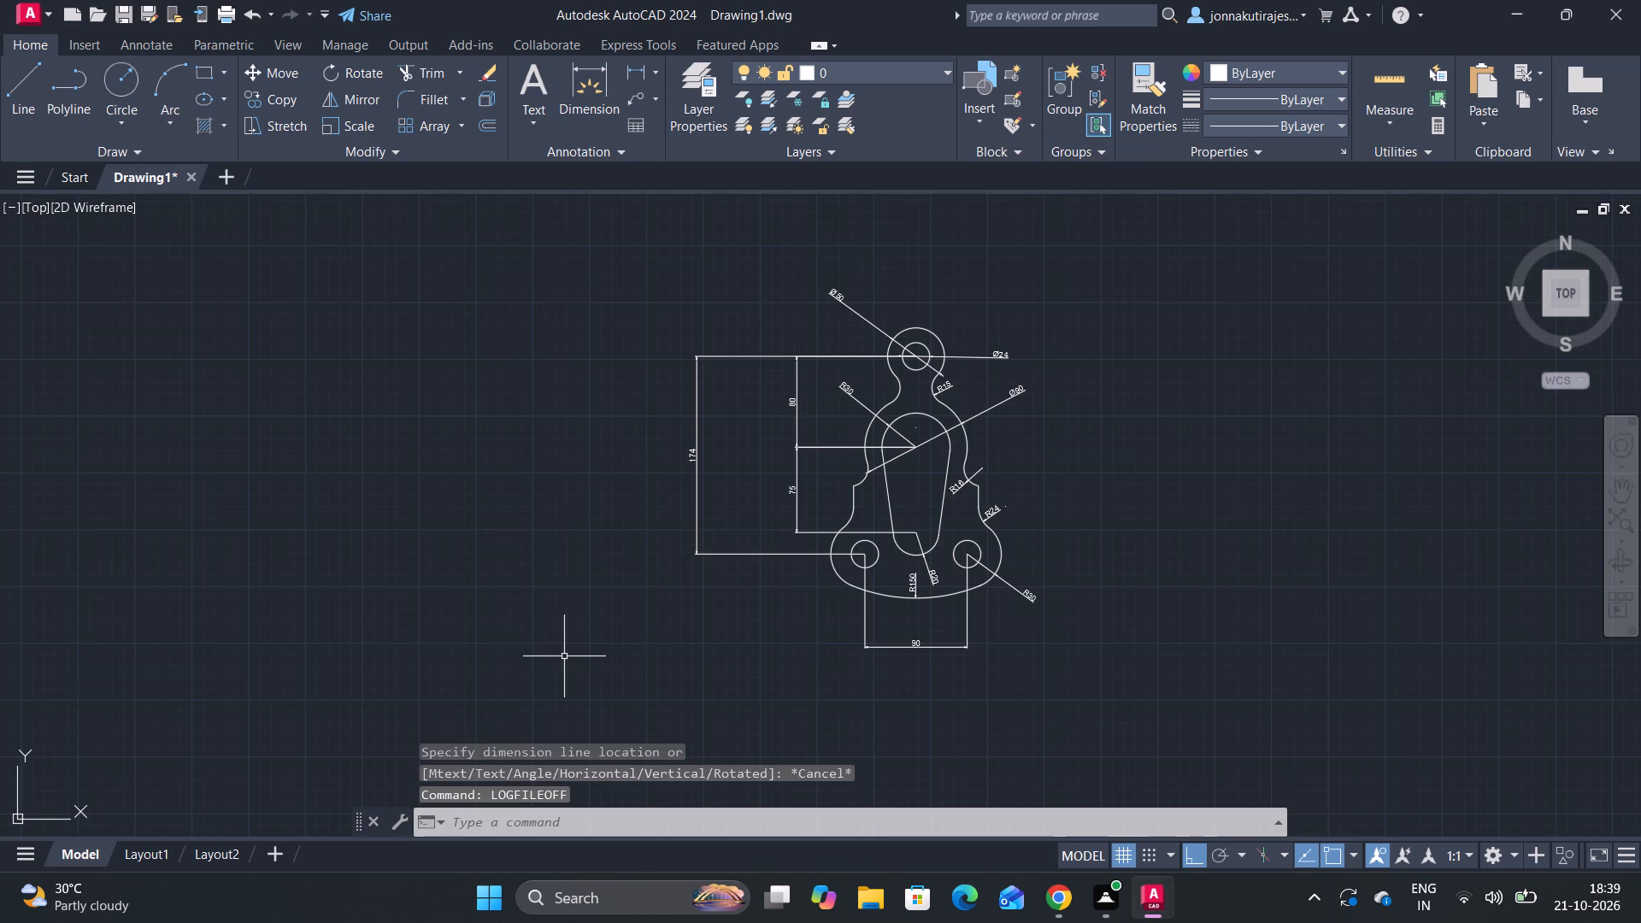
Set up a plot with DWG To PDF.pc3, ISO full bleed A4 (297.00 x 210.00 MM) paper, landscape orientation and a centered plot.
type("pl")
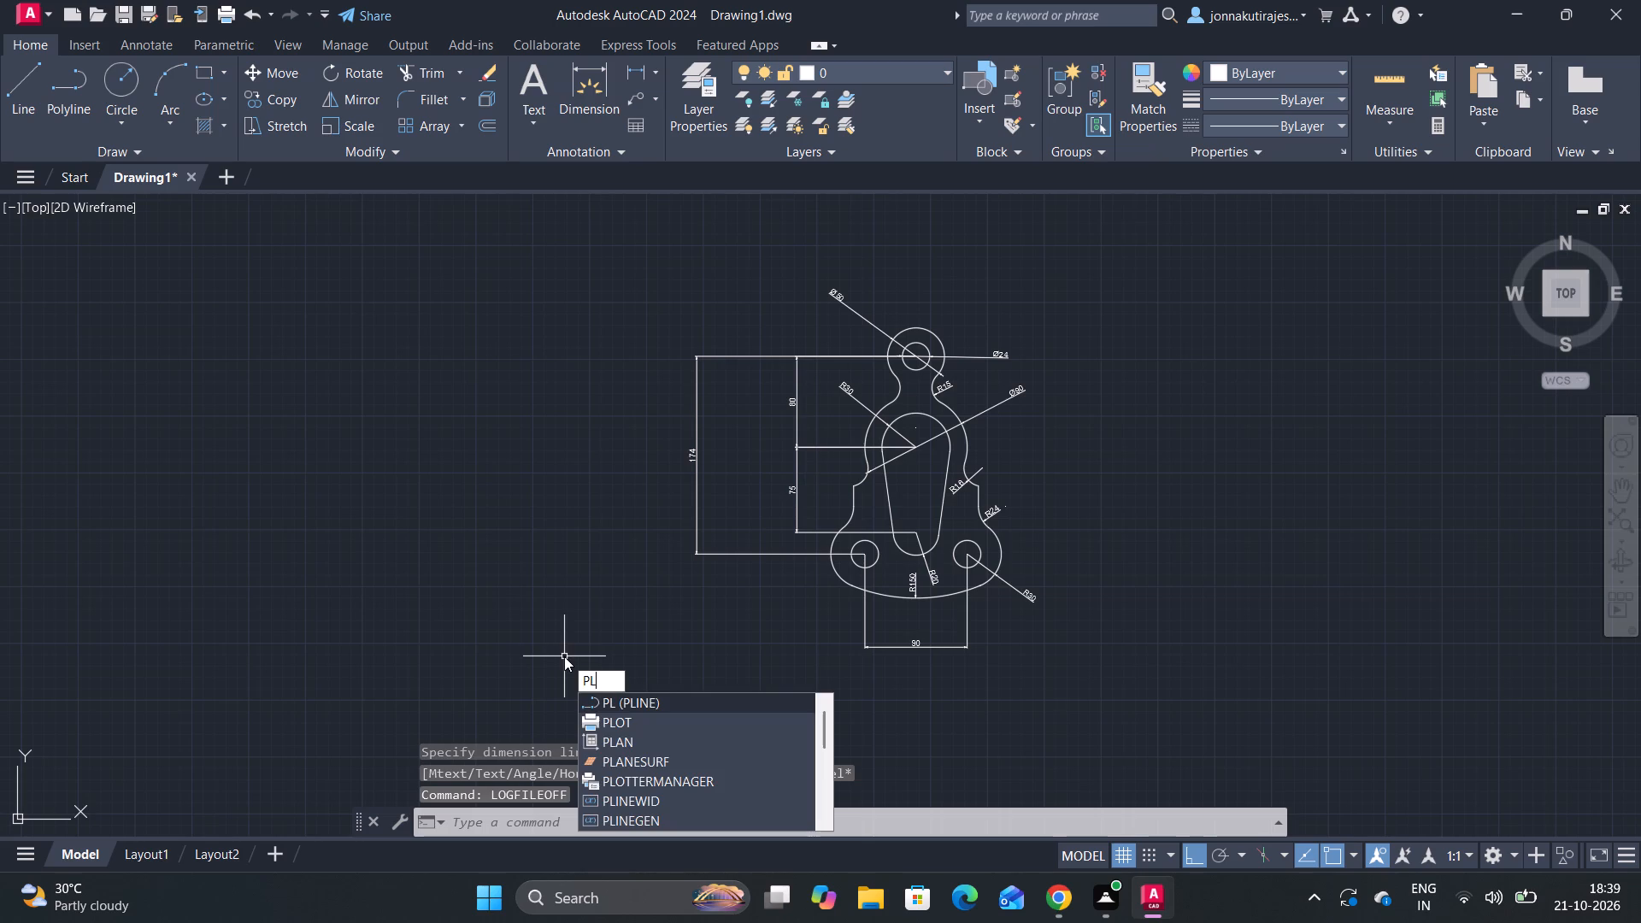
left_click(629, 720)
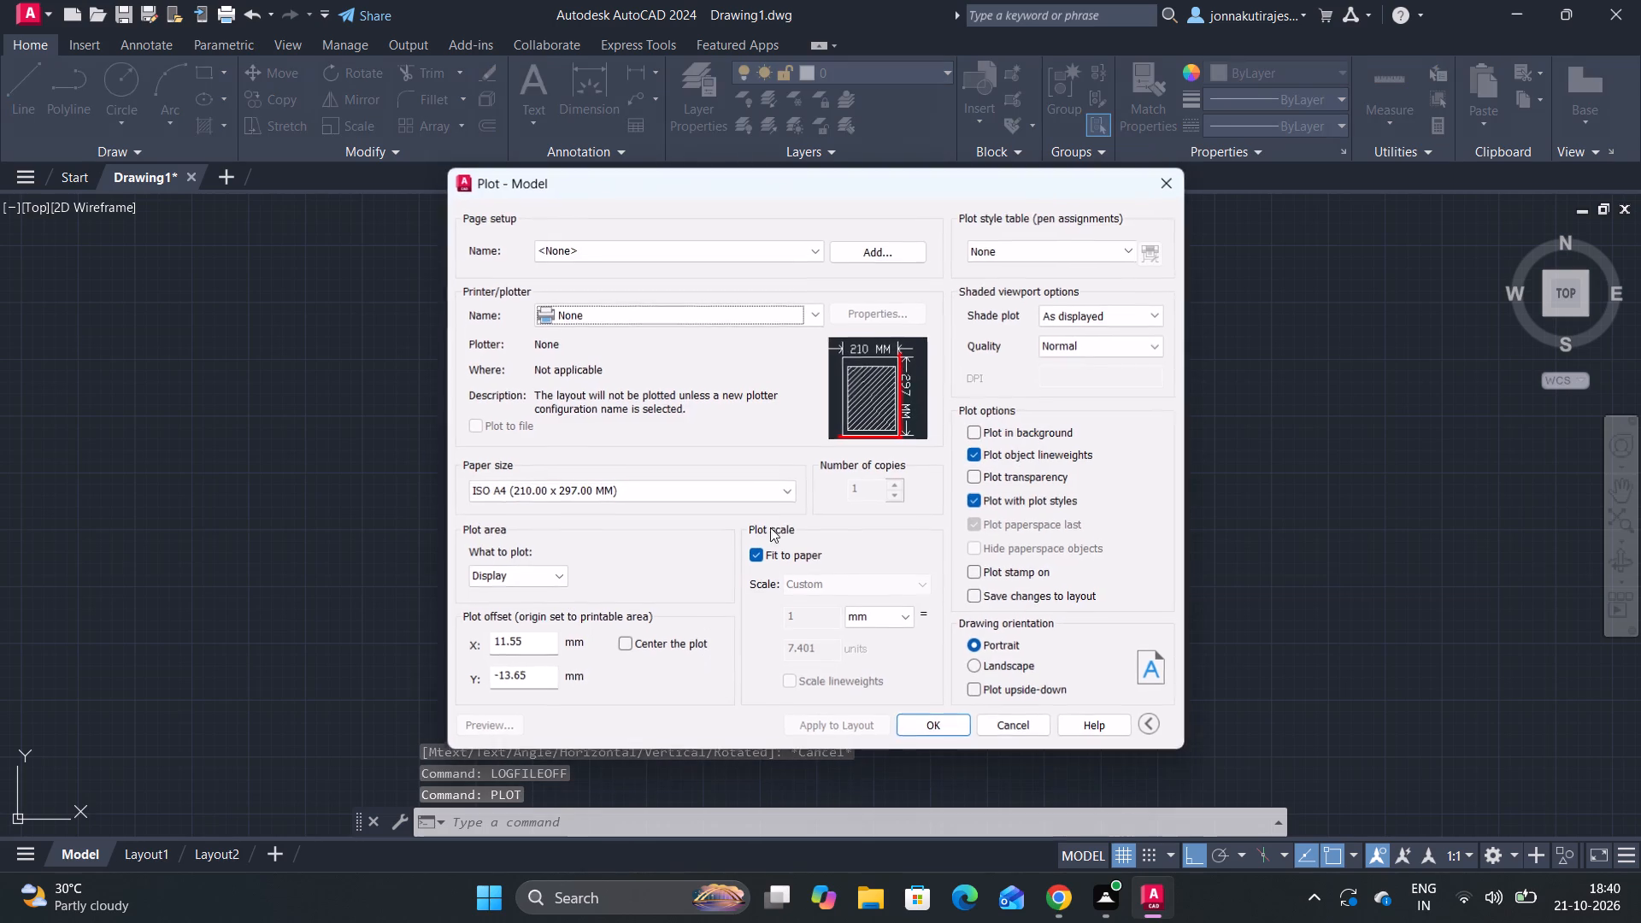
left_click(740, 315)
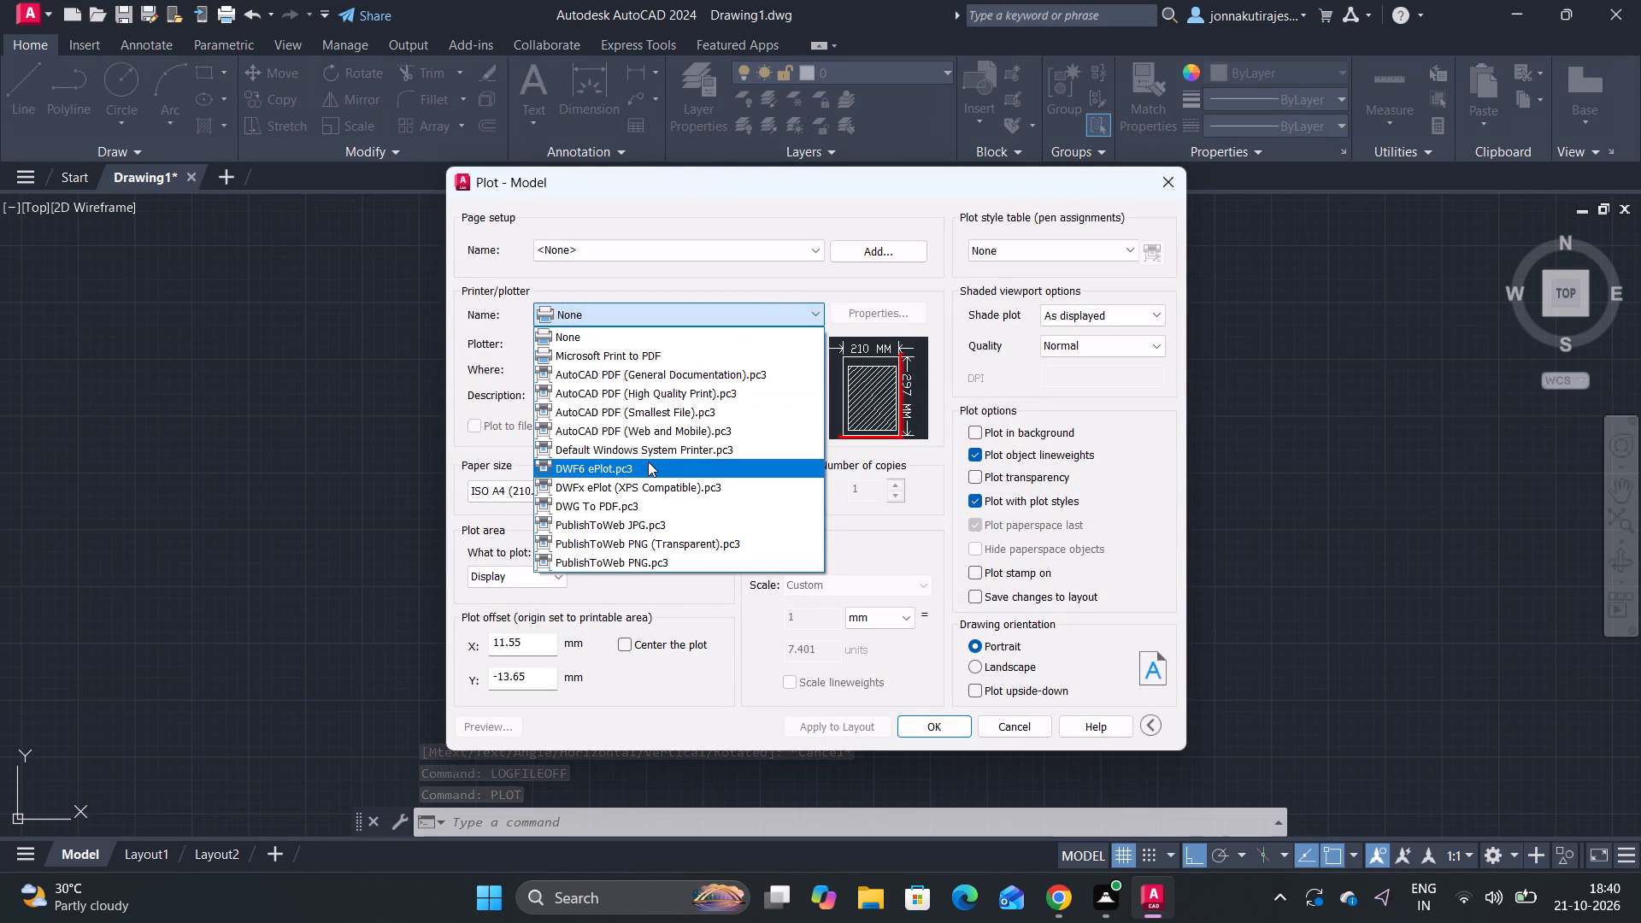
left_click(645, 497)
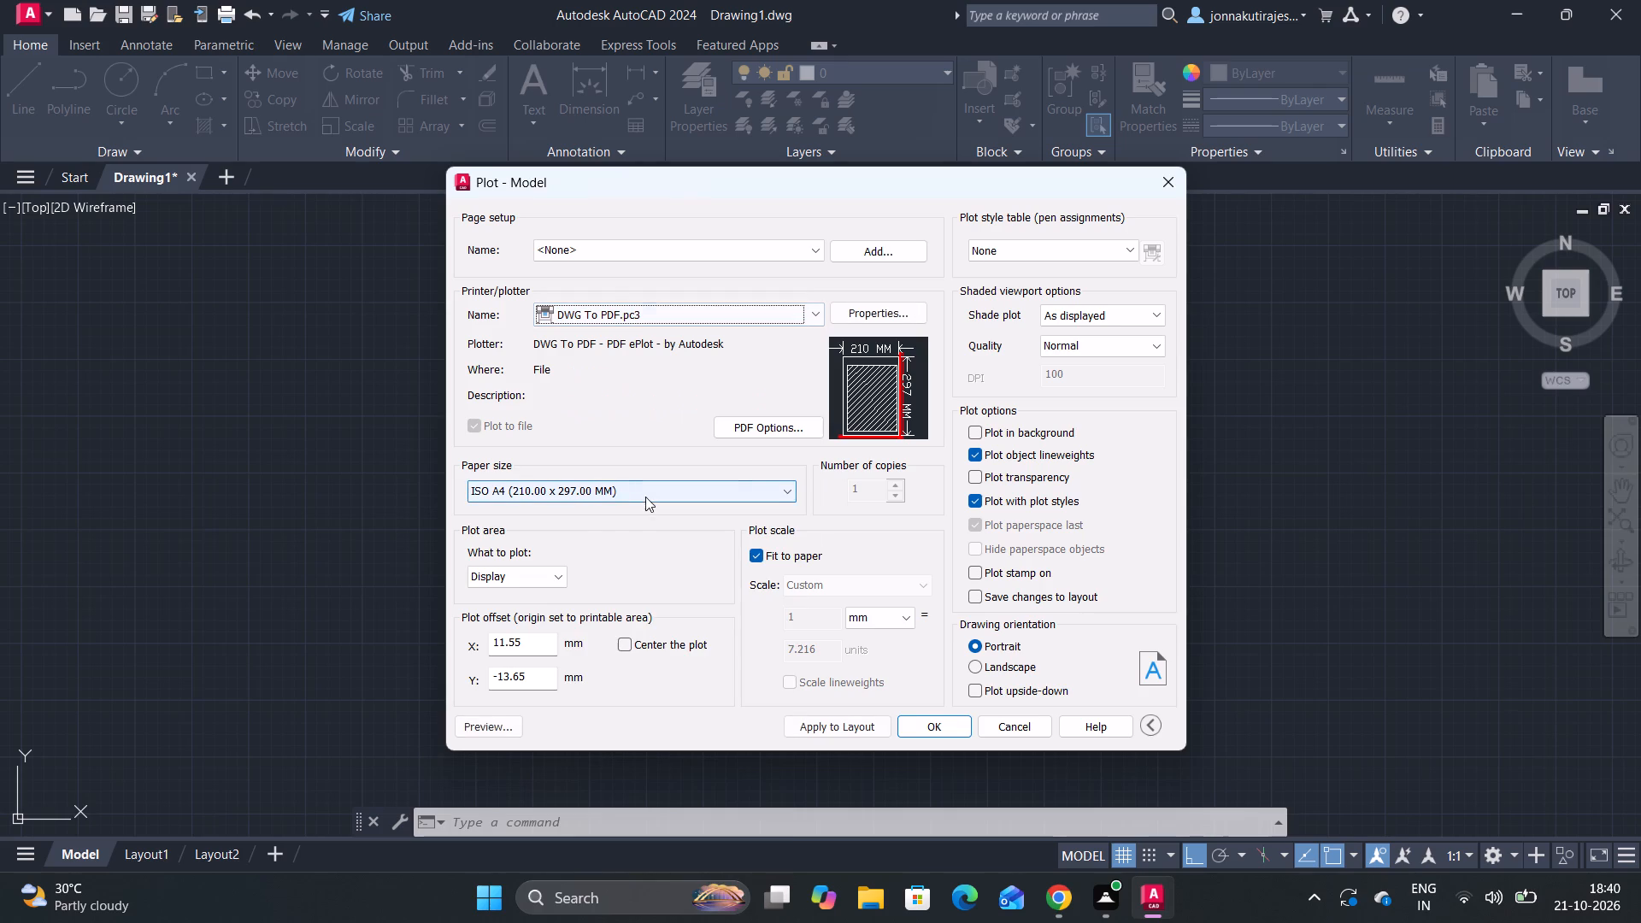
left_click(645, 496)
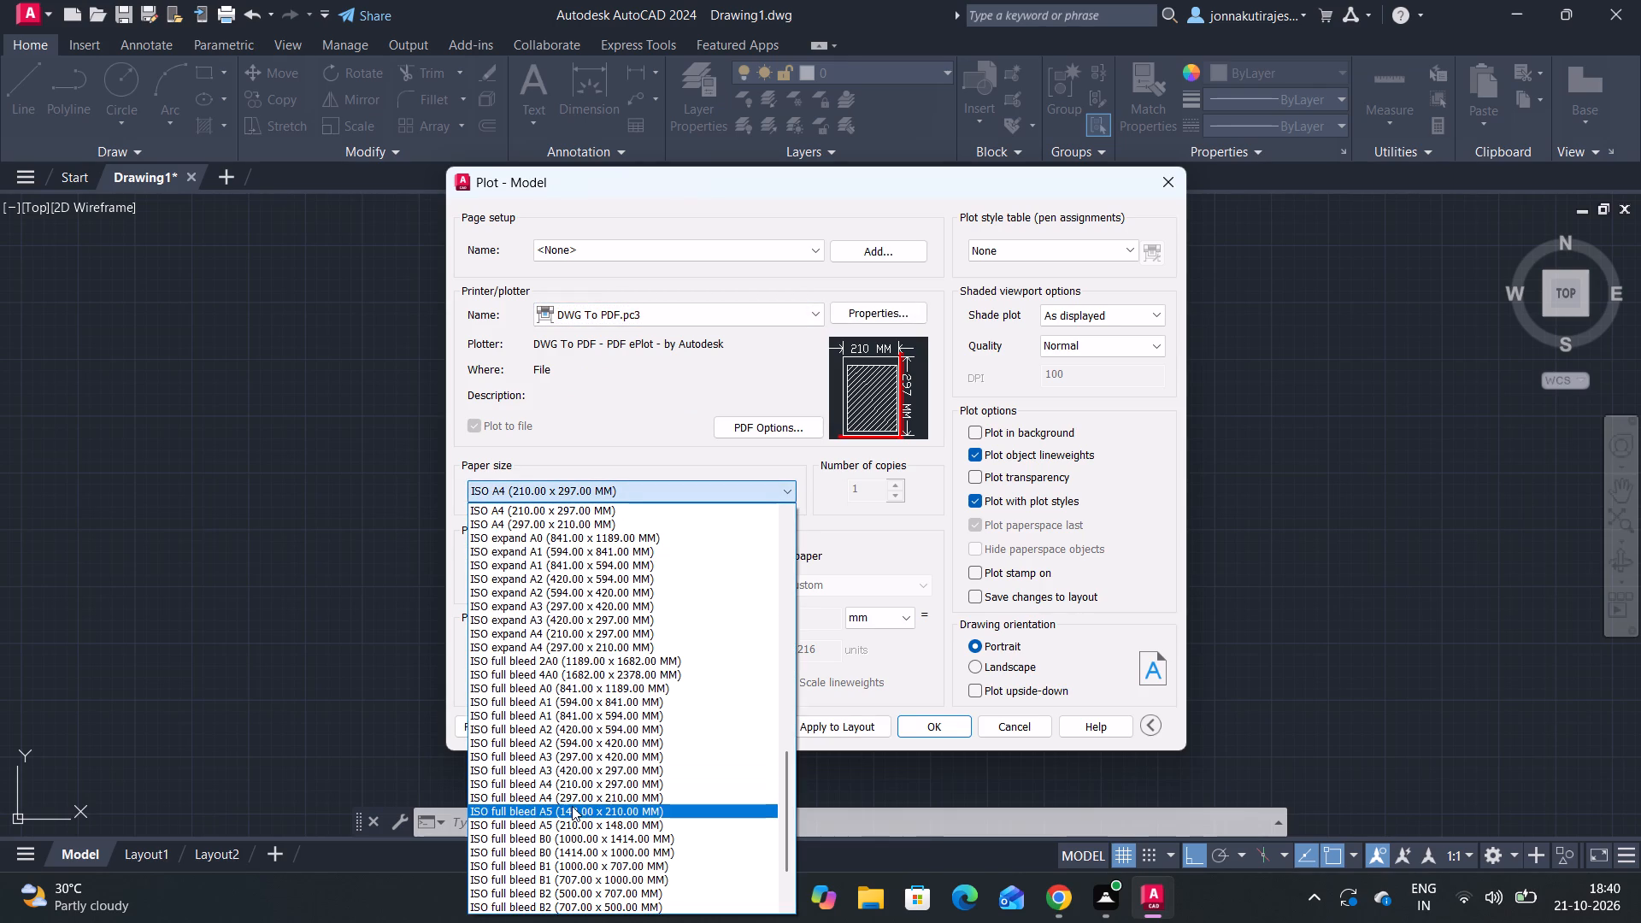
left_click(572, 797)
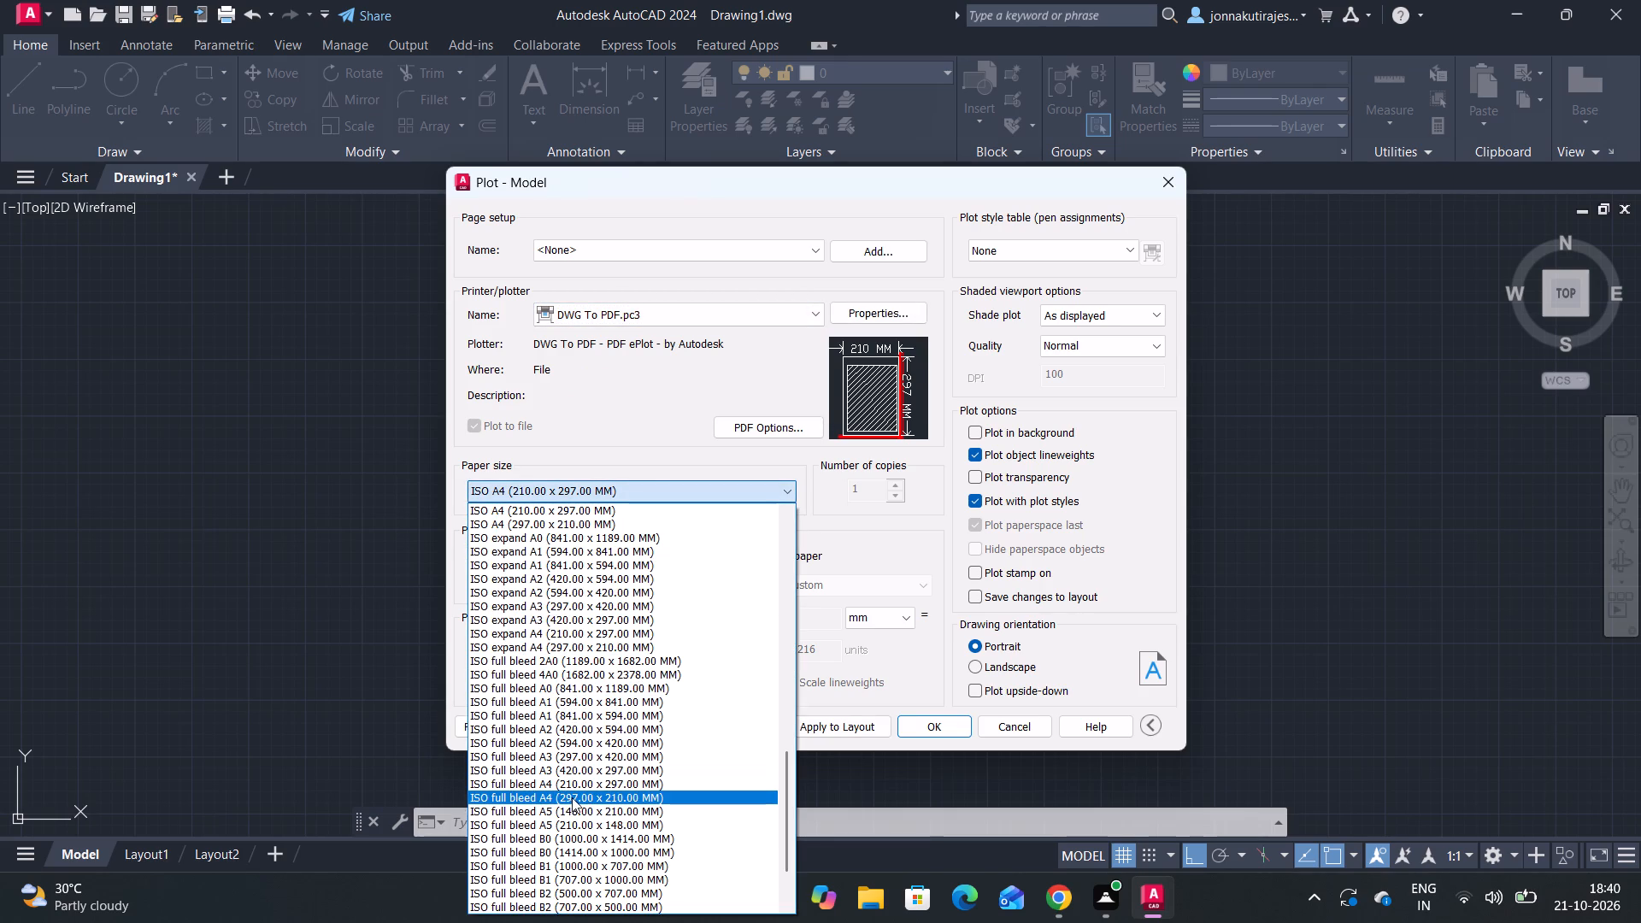
left_click(979, 666)
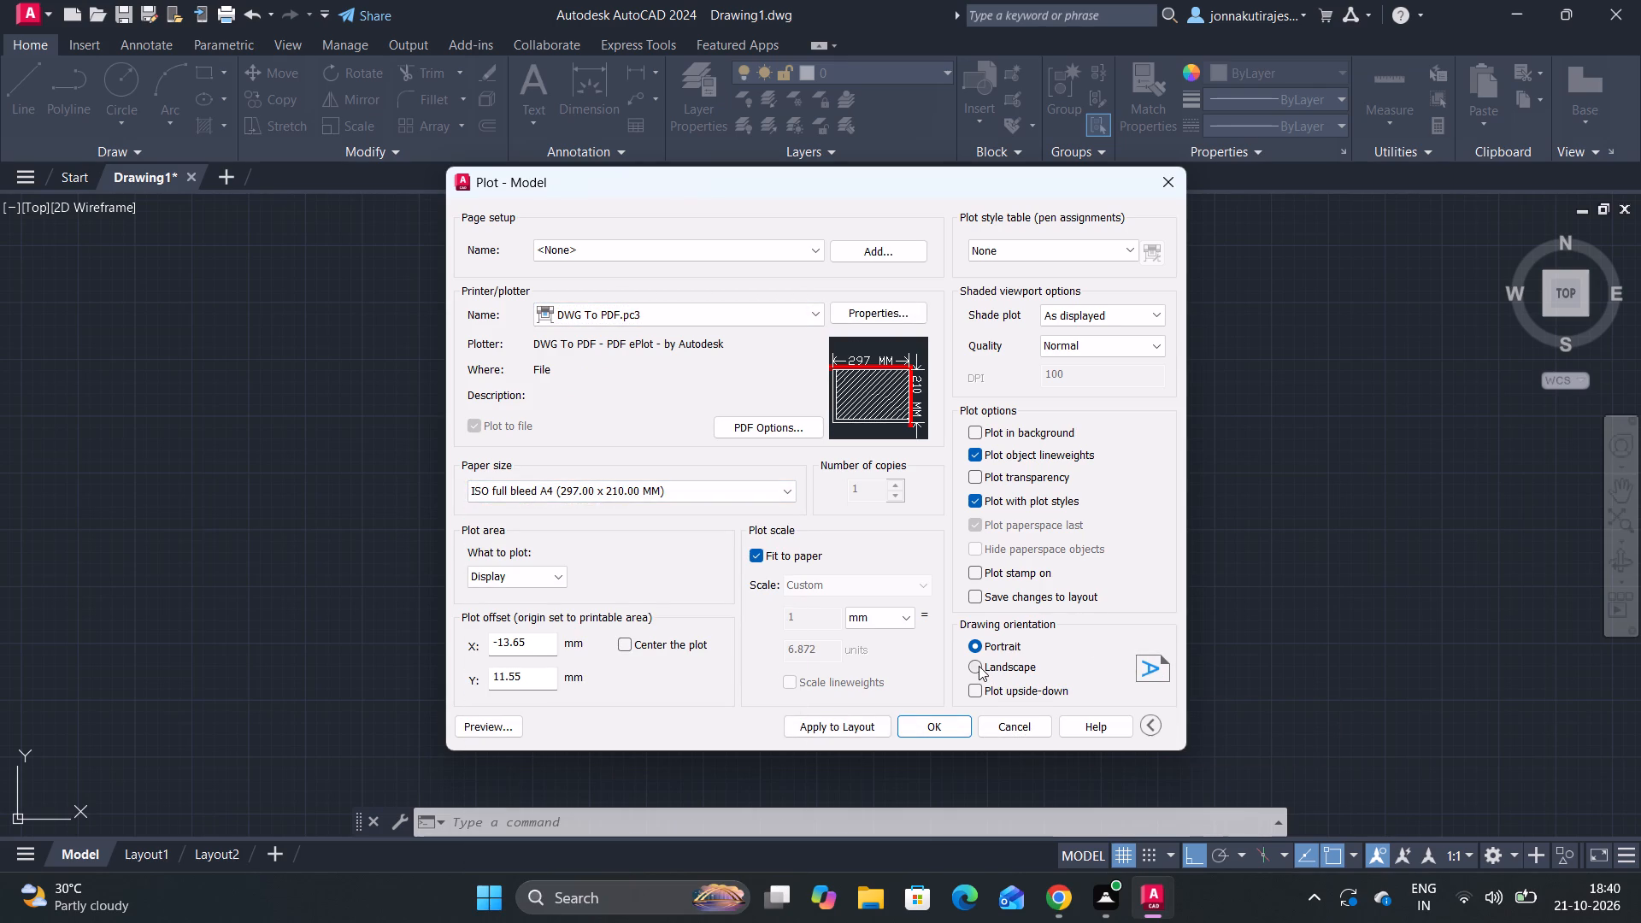
left_click(629, 644)
Set the plot area to a window enclosing the whole part and all its dimensions.
left_click(550, 579)
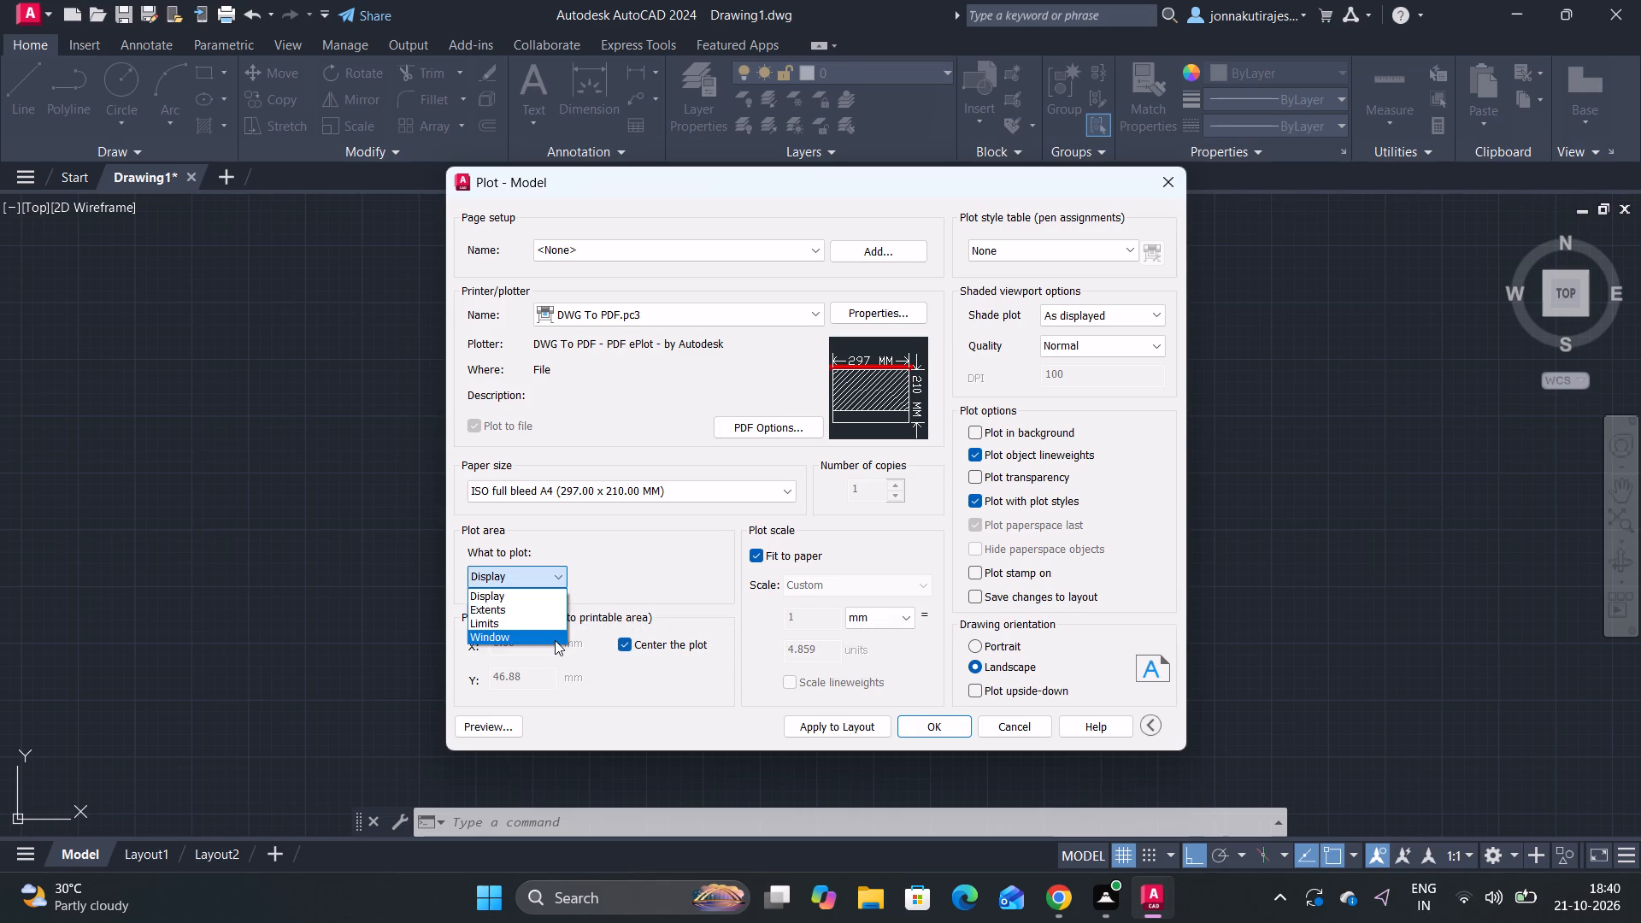
left_click(555, 640)
left_click(616, 226)
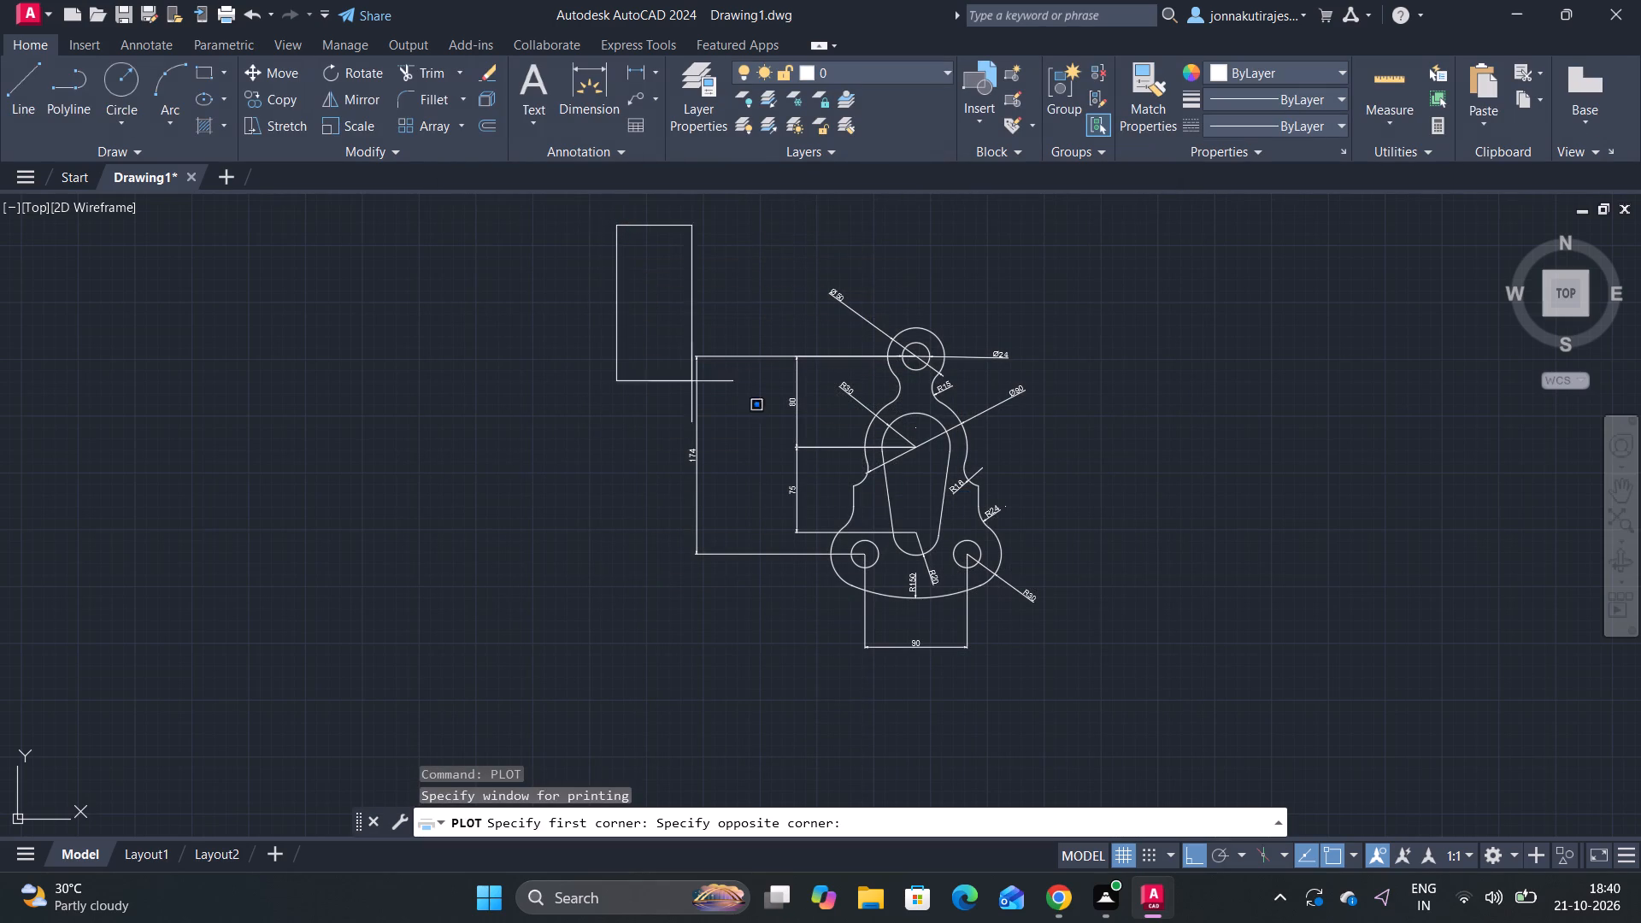
left_click(1126, 714)
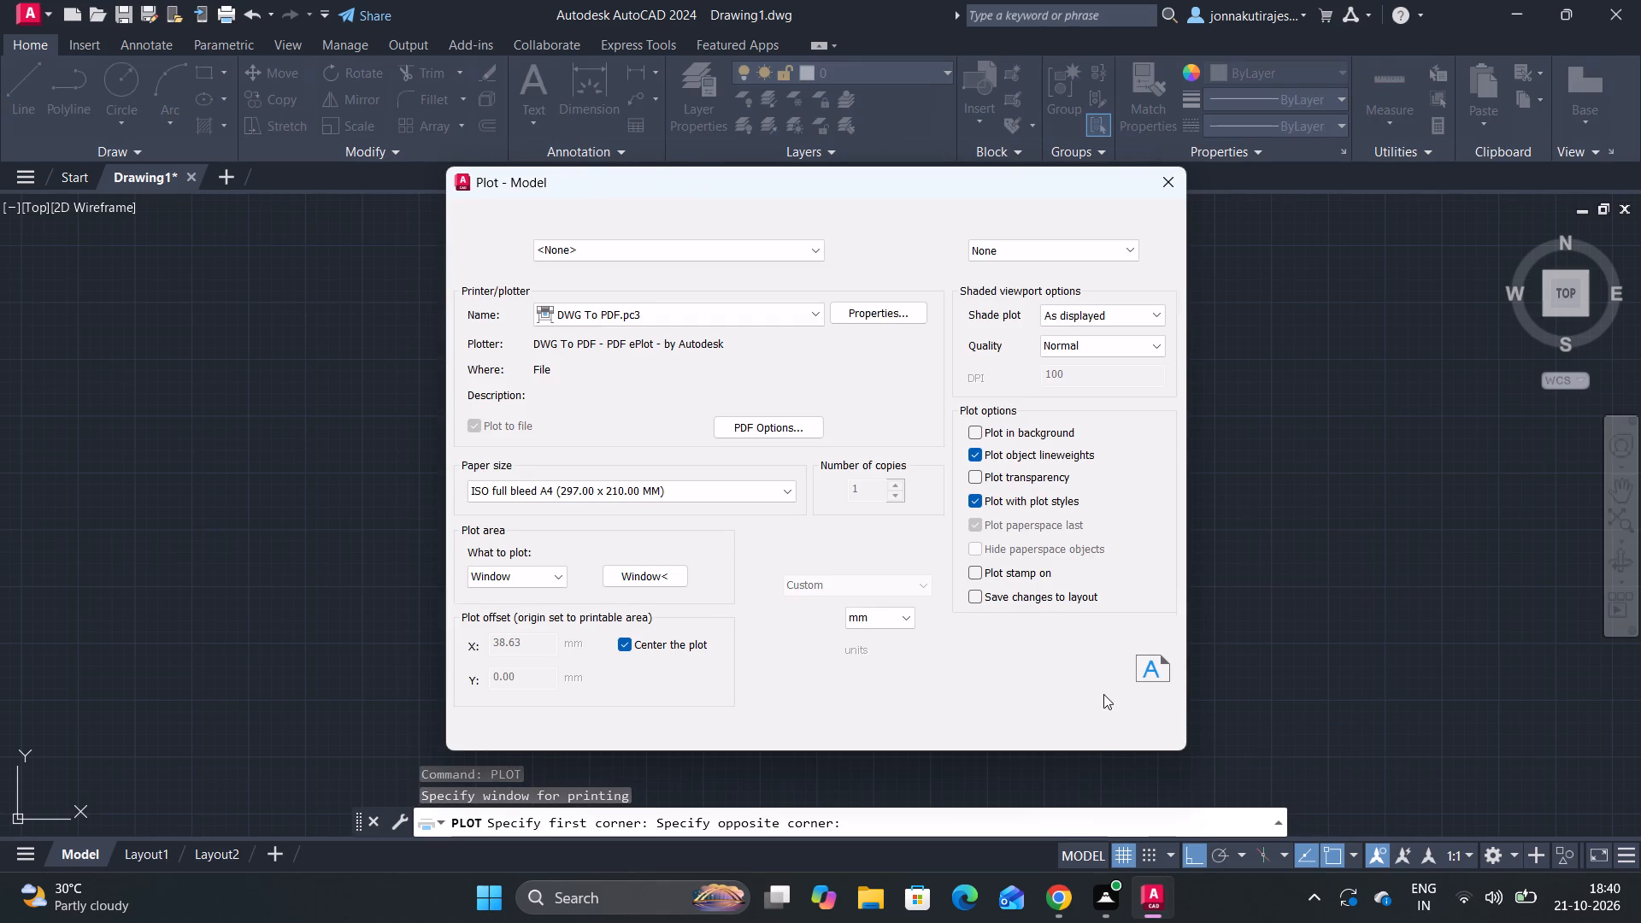
Plot the drawing to a PDF named Flanged Suspension Bracket in the Documents folder.
scroll(1074, 713, "down", 3)
left_click(931, 721)
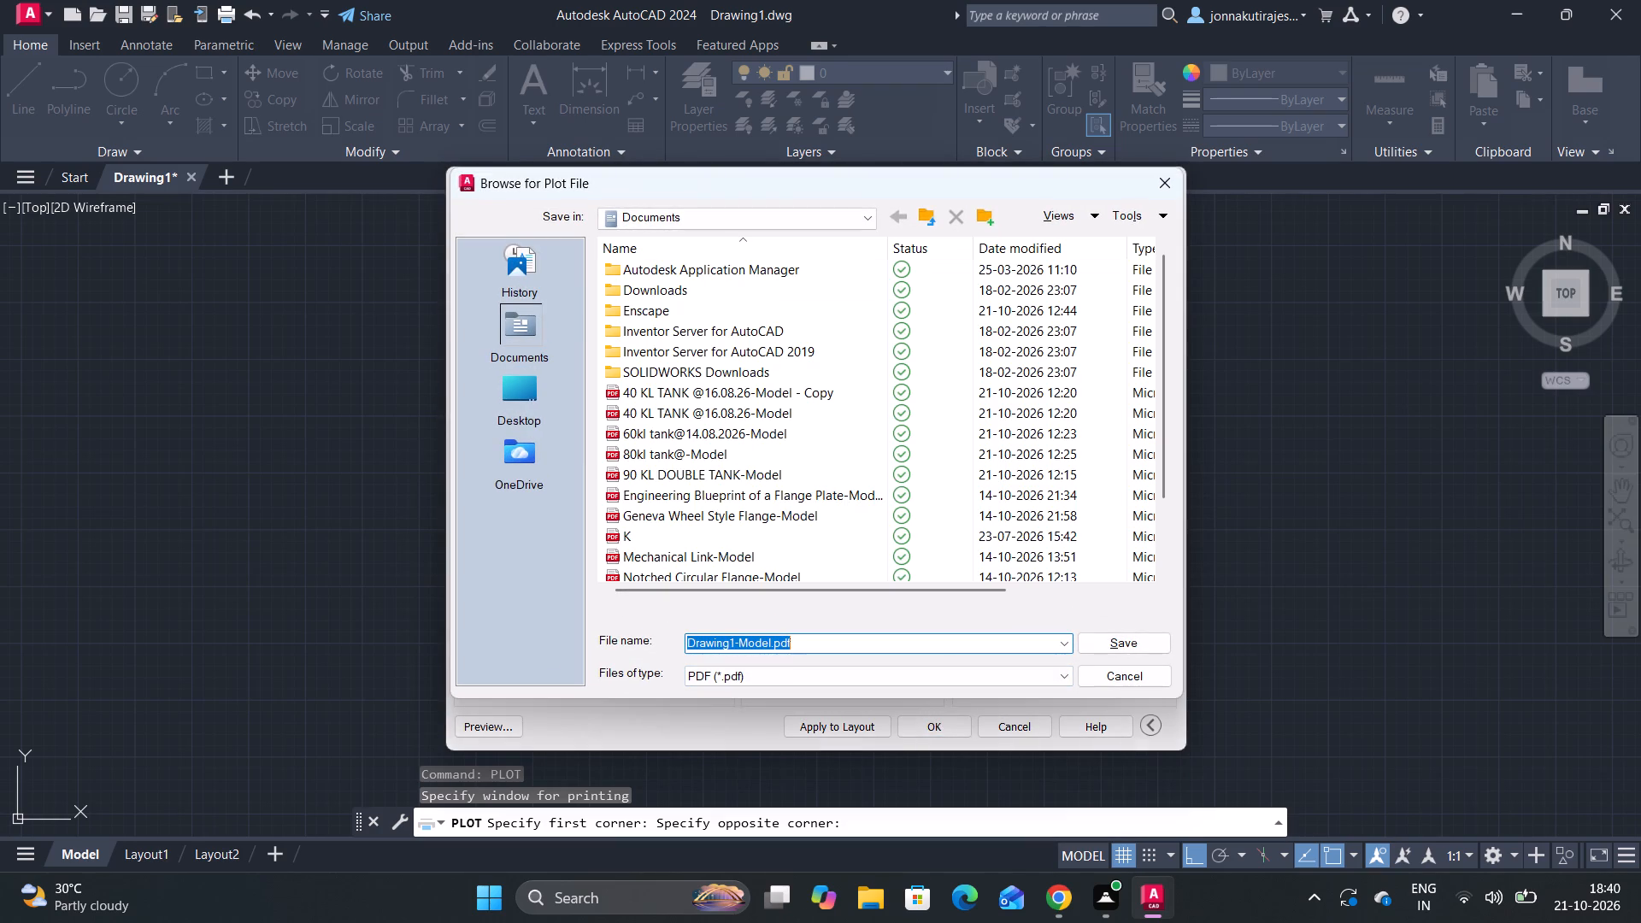
key("ctrl+v")
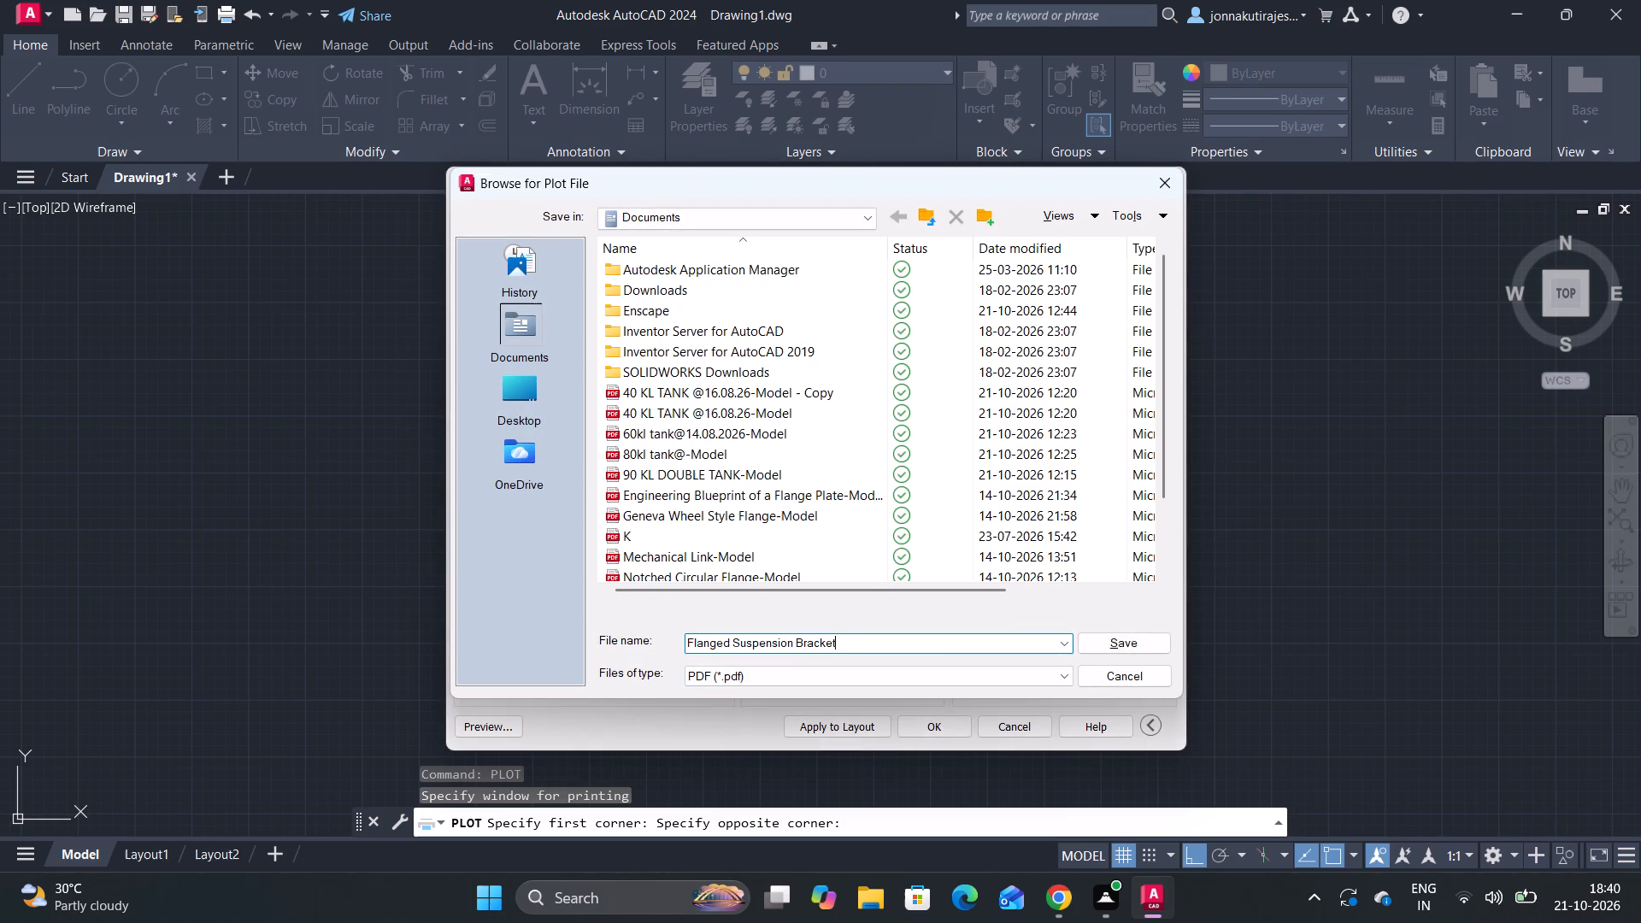
left_click(1150, 641)
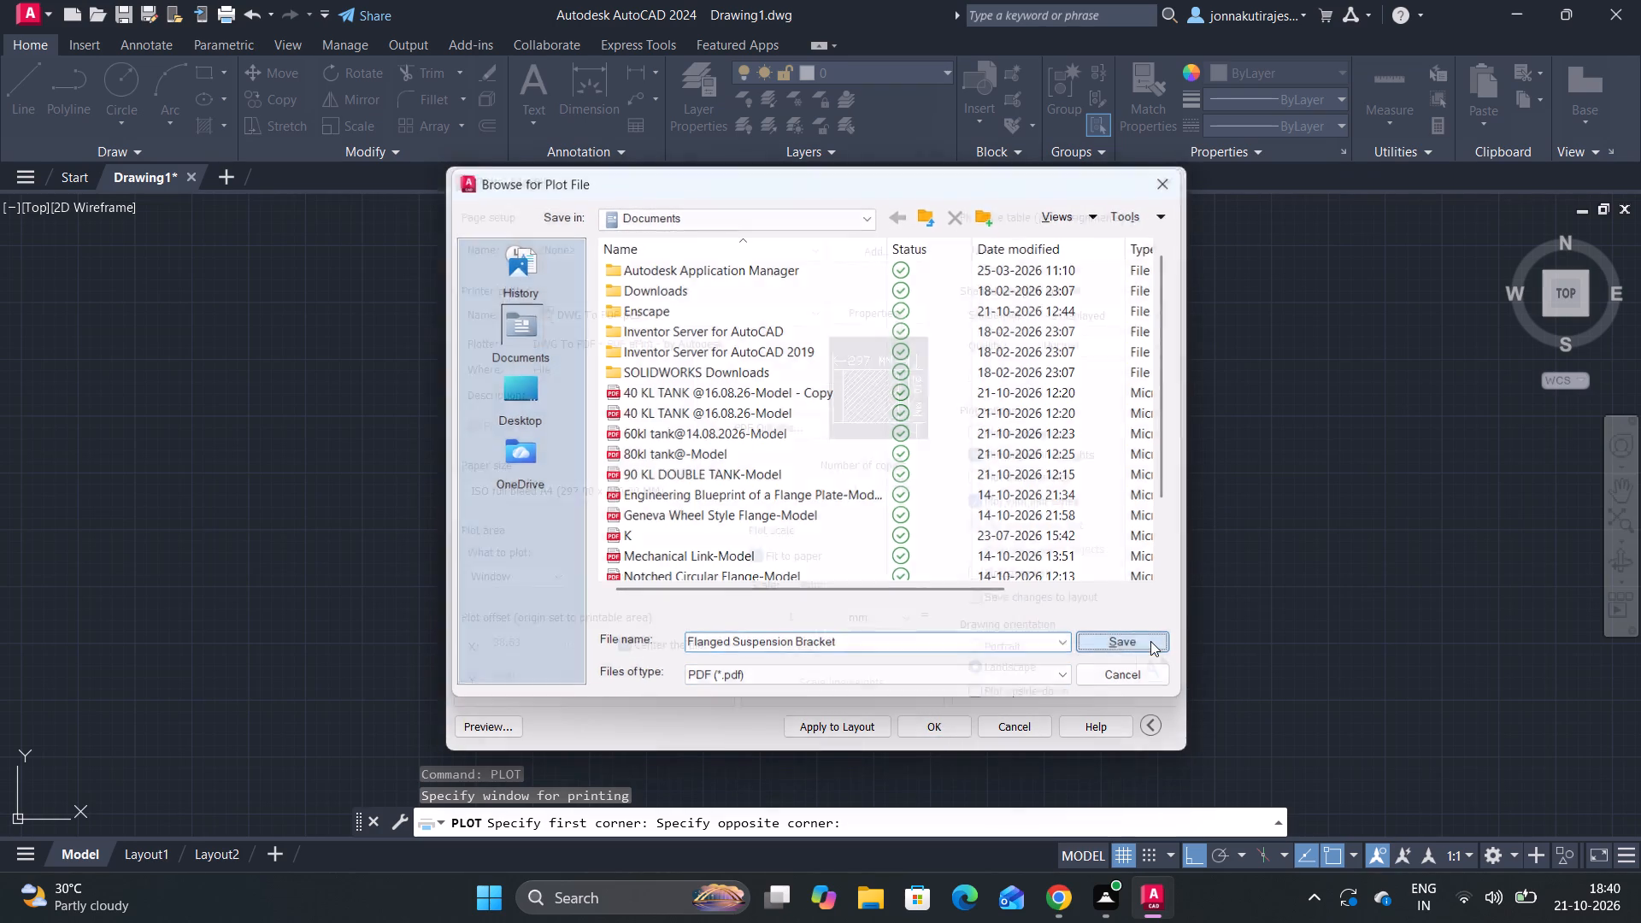
scroll(1041, 739, "down", 1)
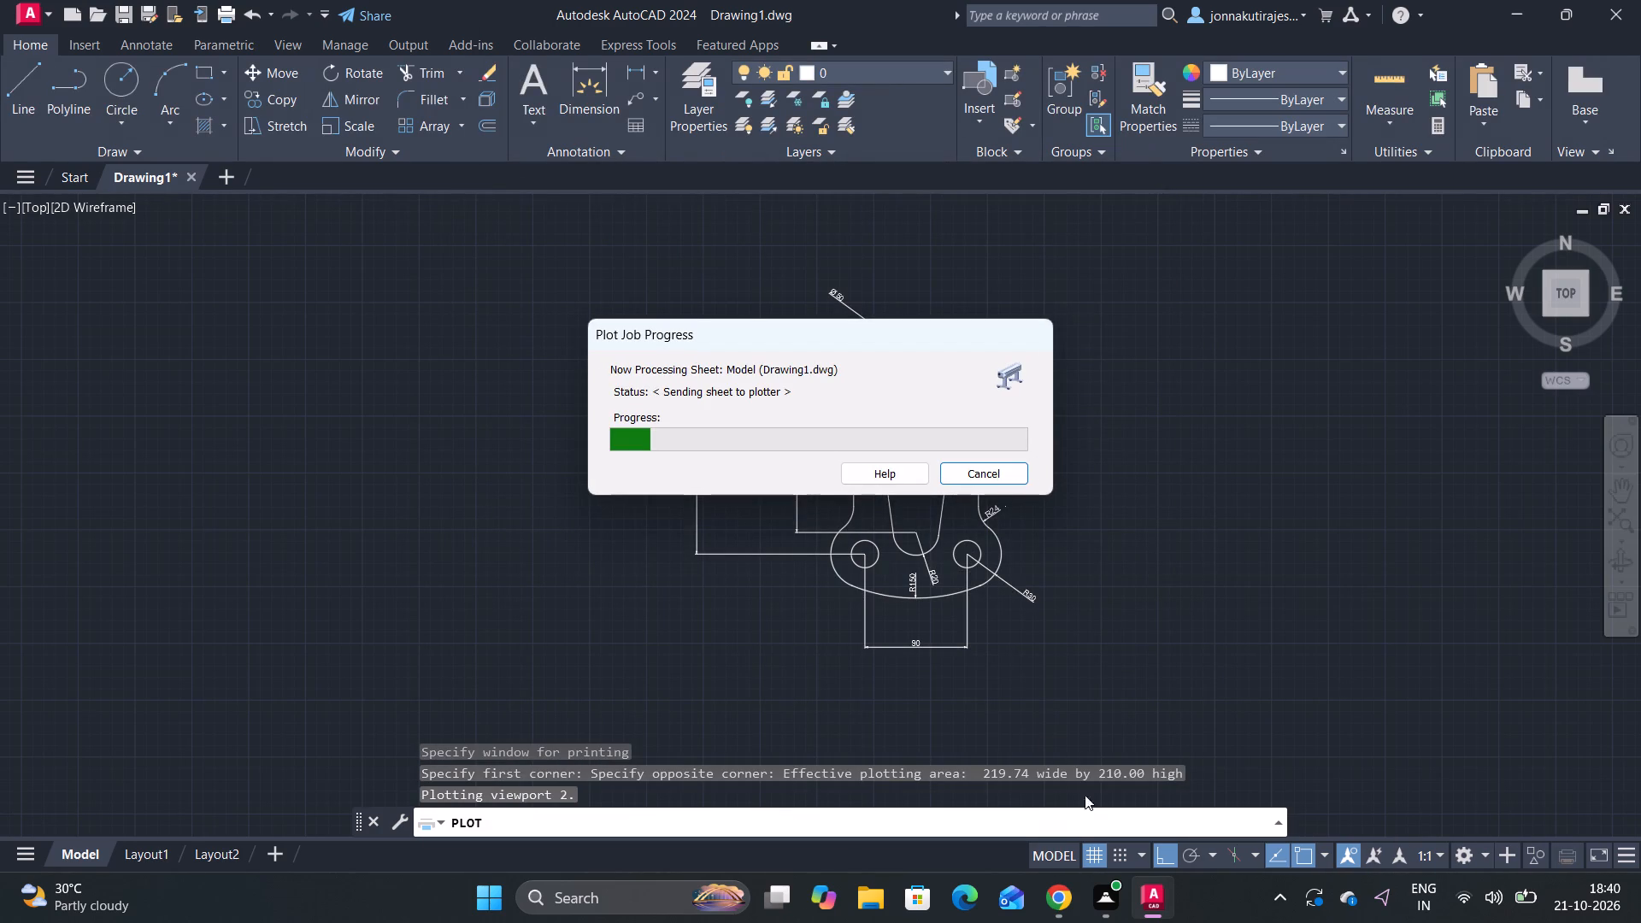